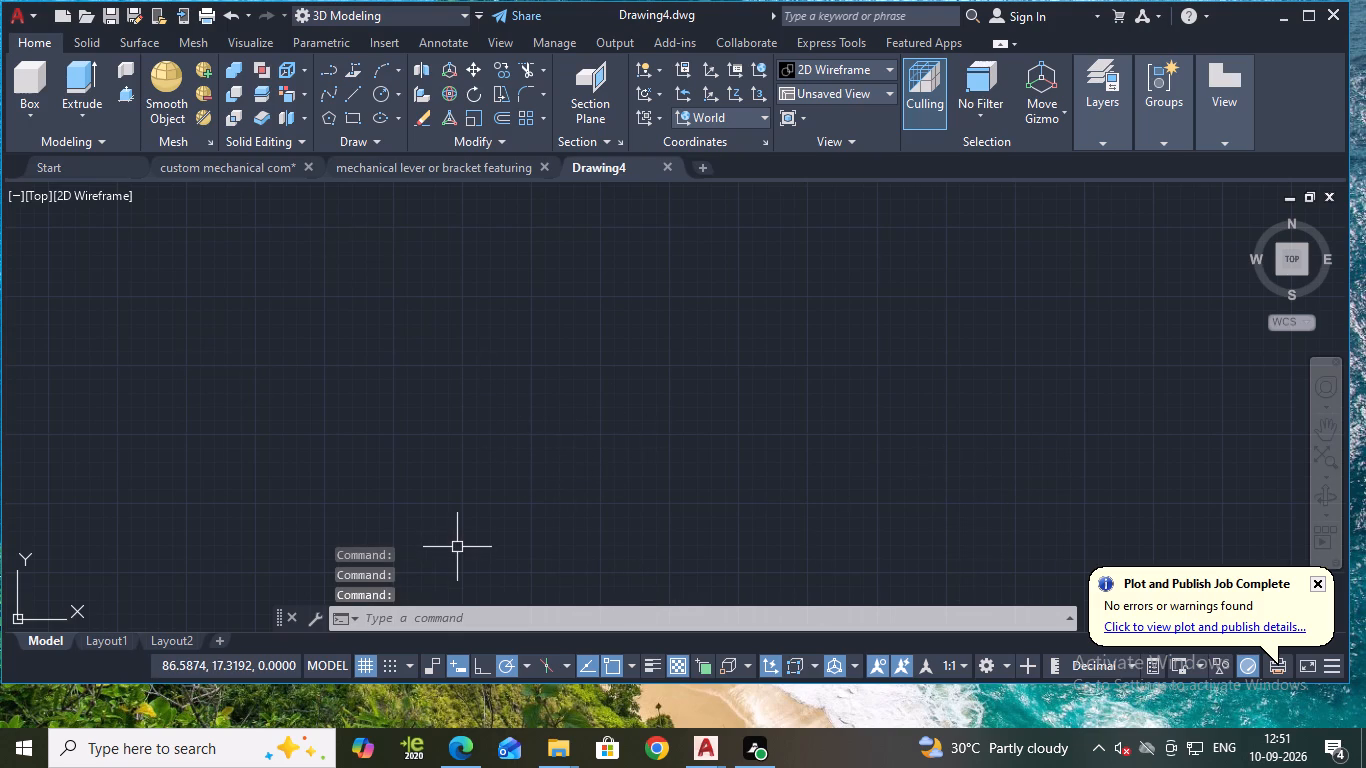
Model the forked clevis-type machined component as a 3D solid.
Turn on log file recording with the LOGFILEON command.
text(log)
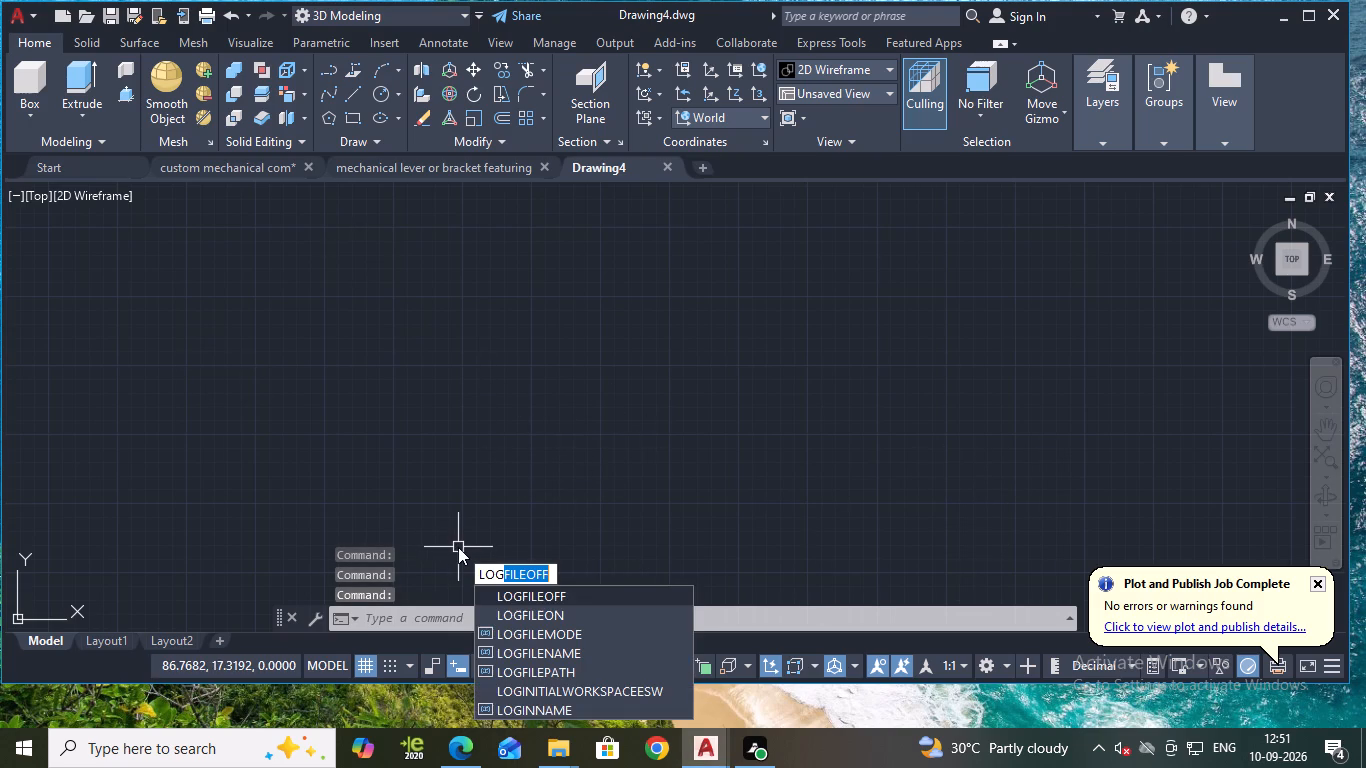
click(572, 612)
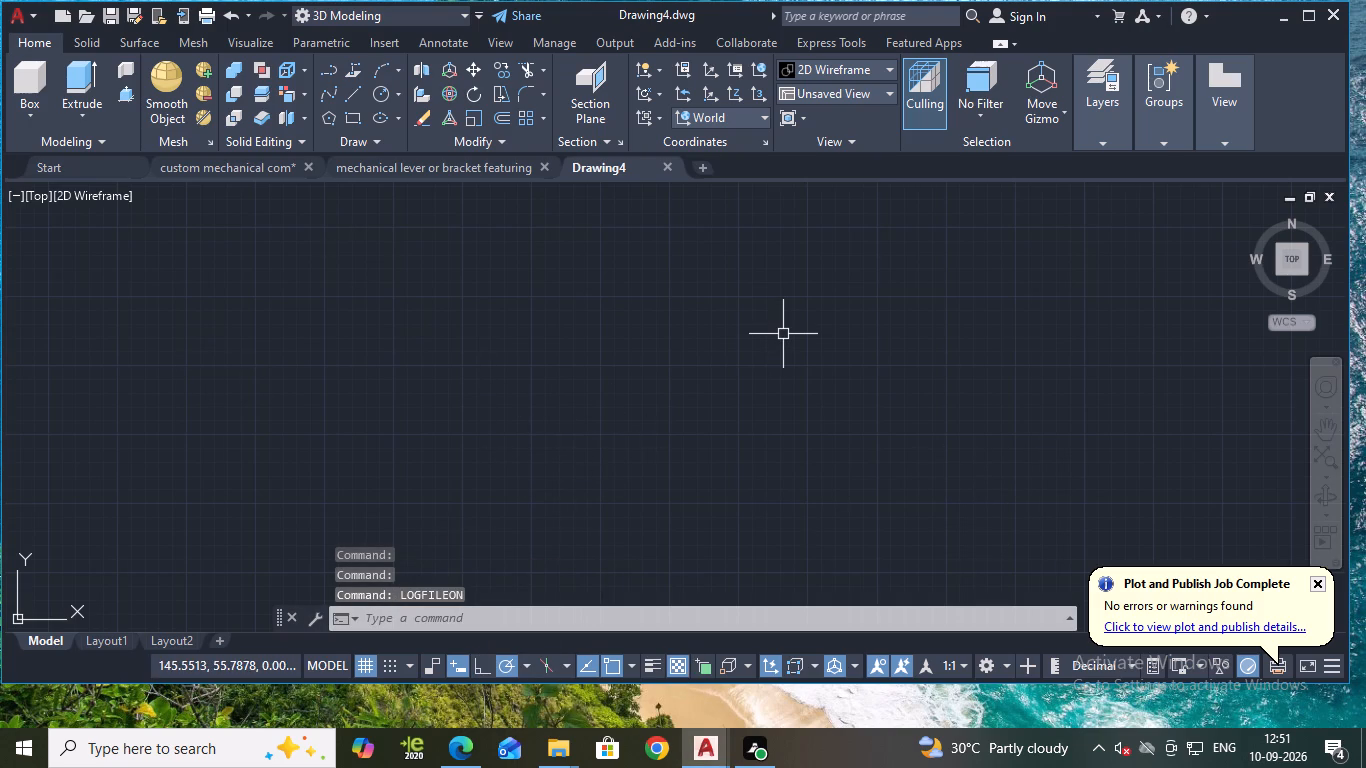
Set the model space limits from 0,0 to 1000,1000 and zoom to show all of the drawing area.
text(limi)
text(ts)
key(Return)
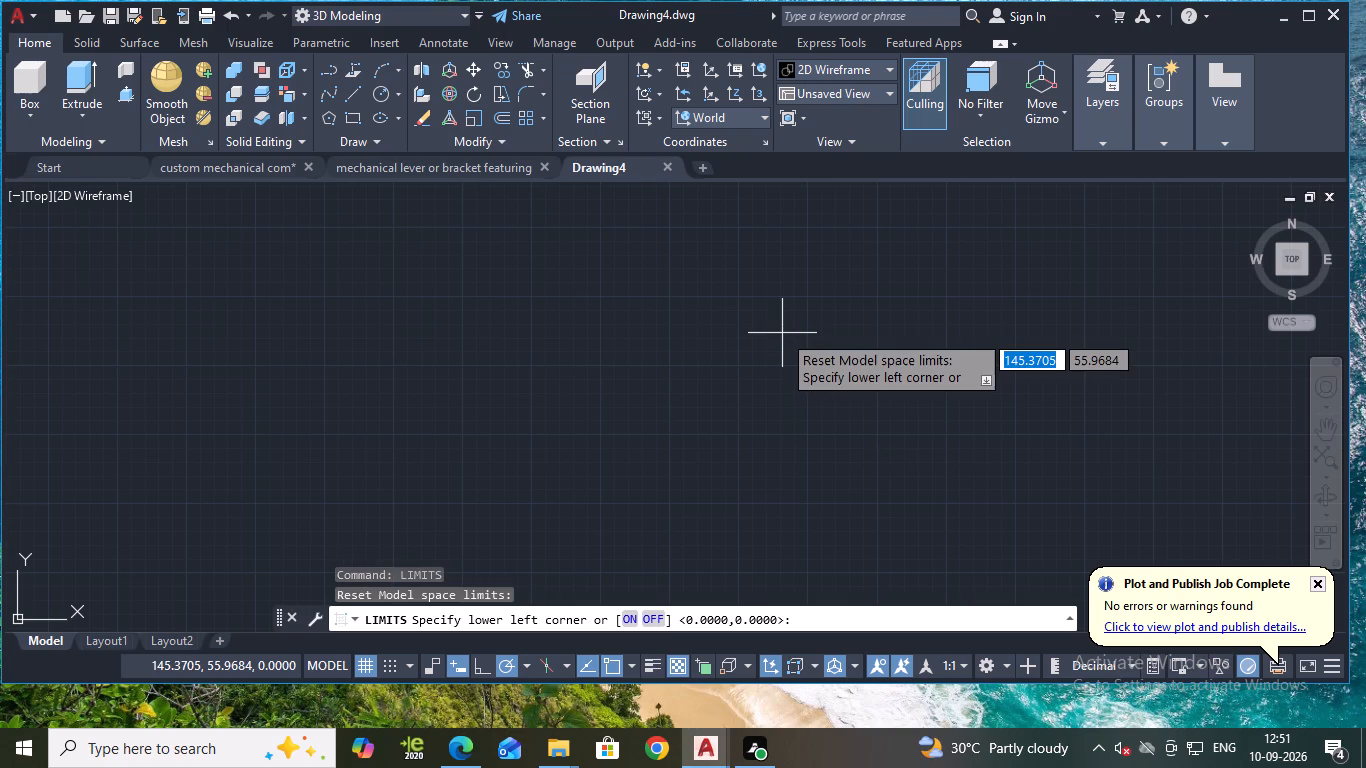
key(0)
key(comma)
key(0)
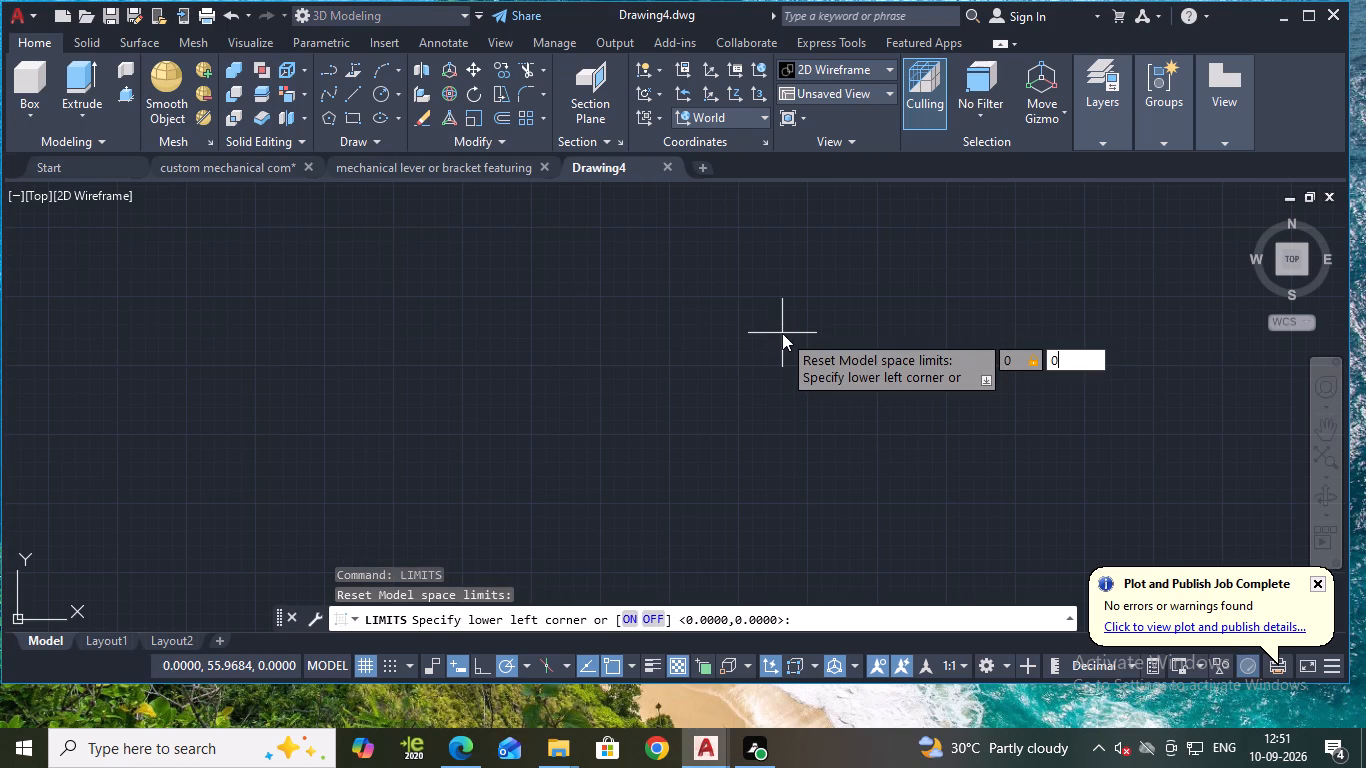
key(Return)
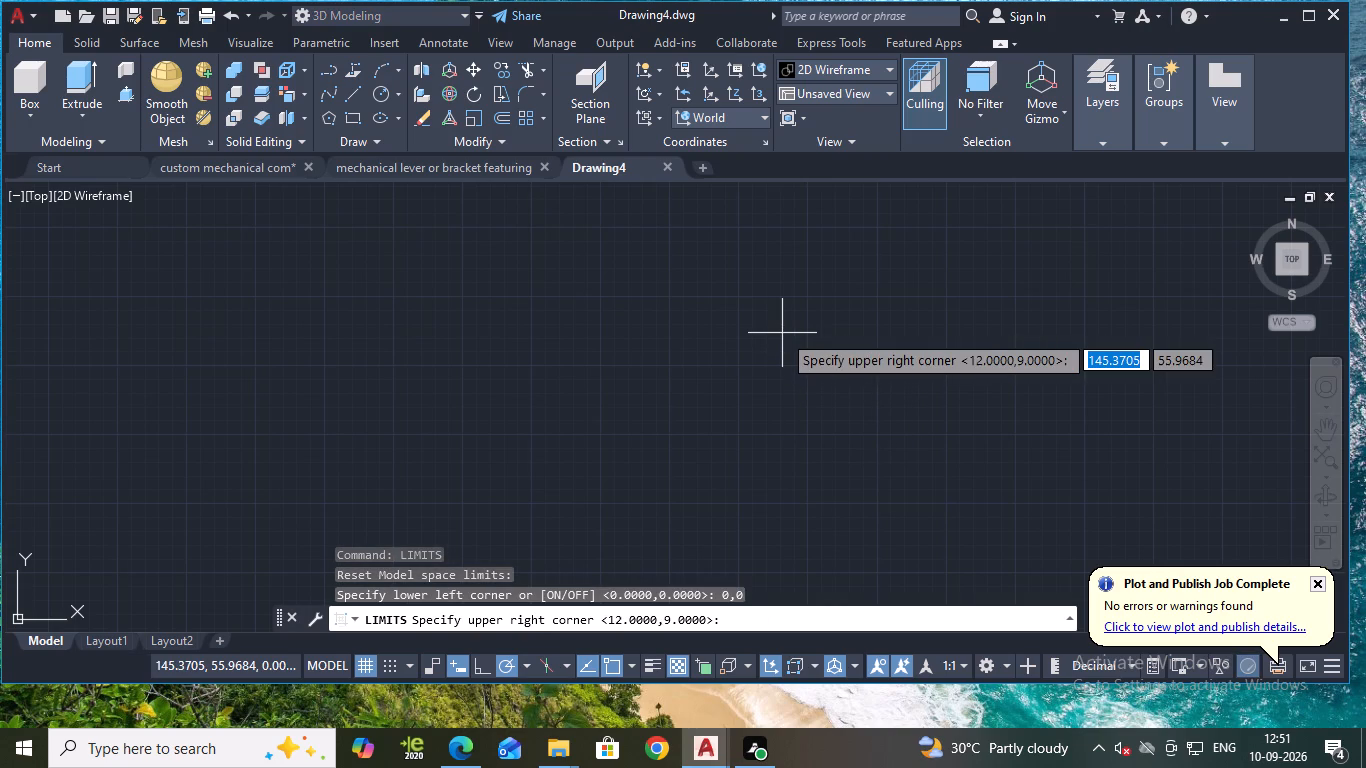
text(100)
key(0)
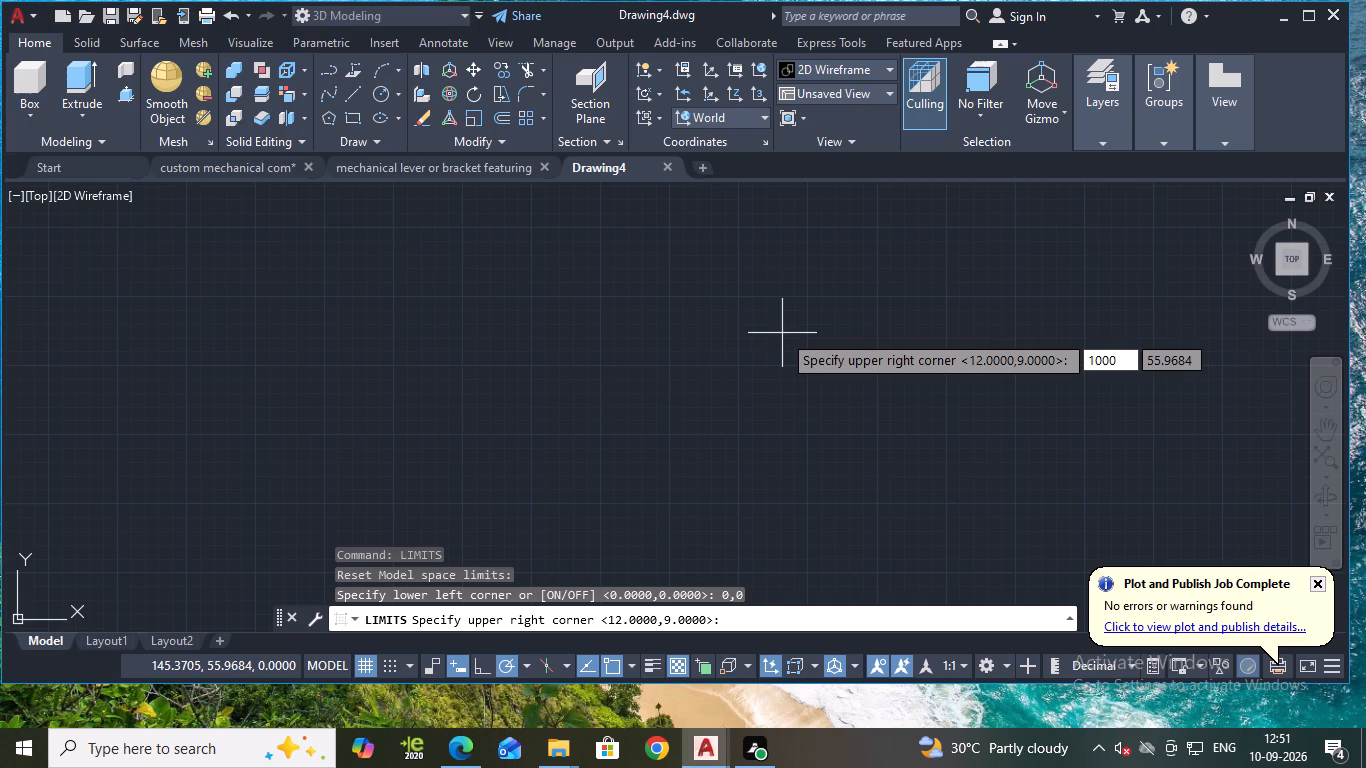
key(comma)
text(1000)
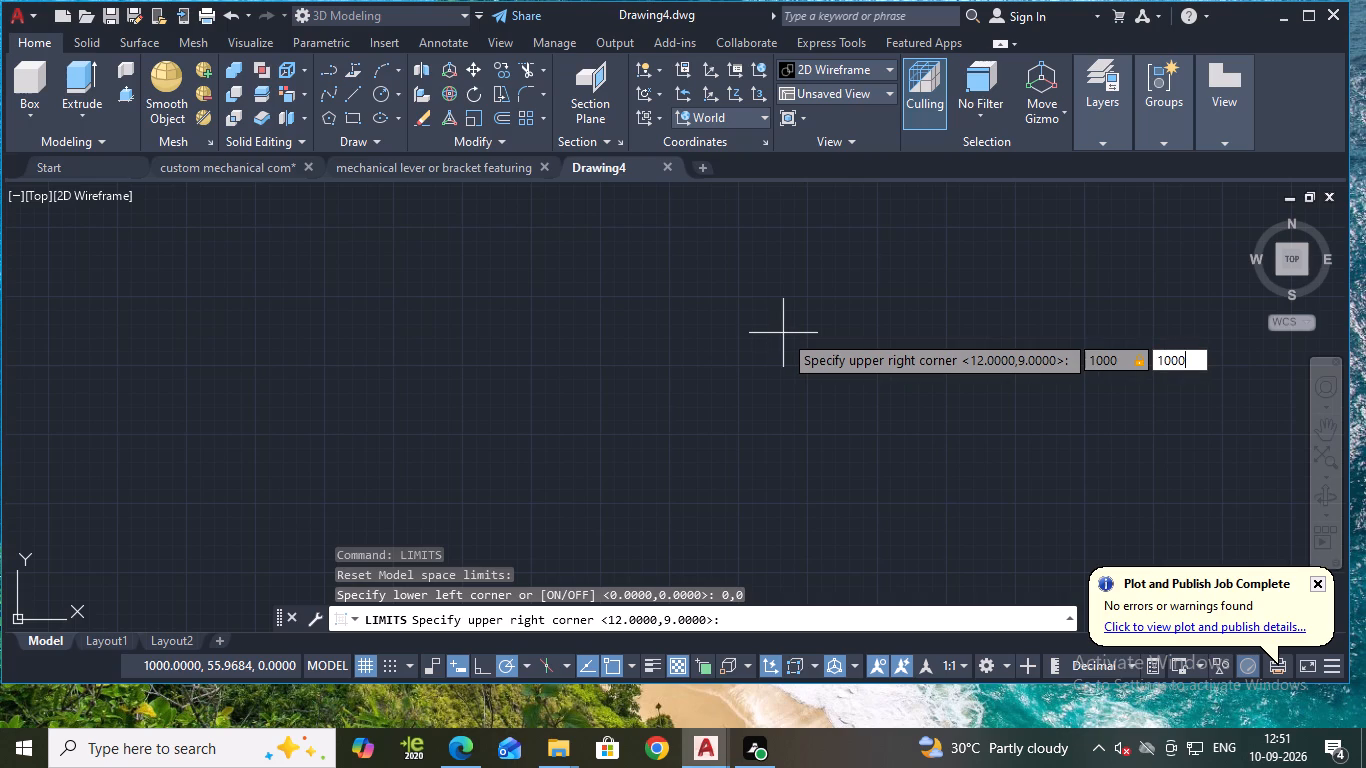
key(Return)
key(z)
key(Return)
key(a)
key(Return)
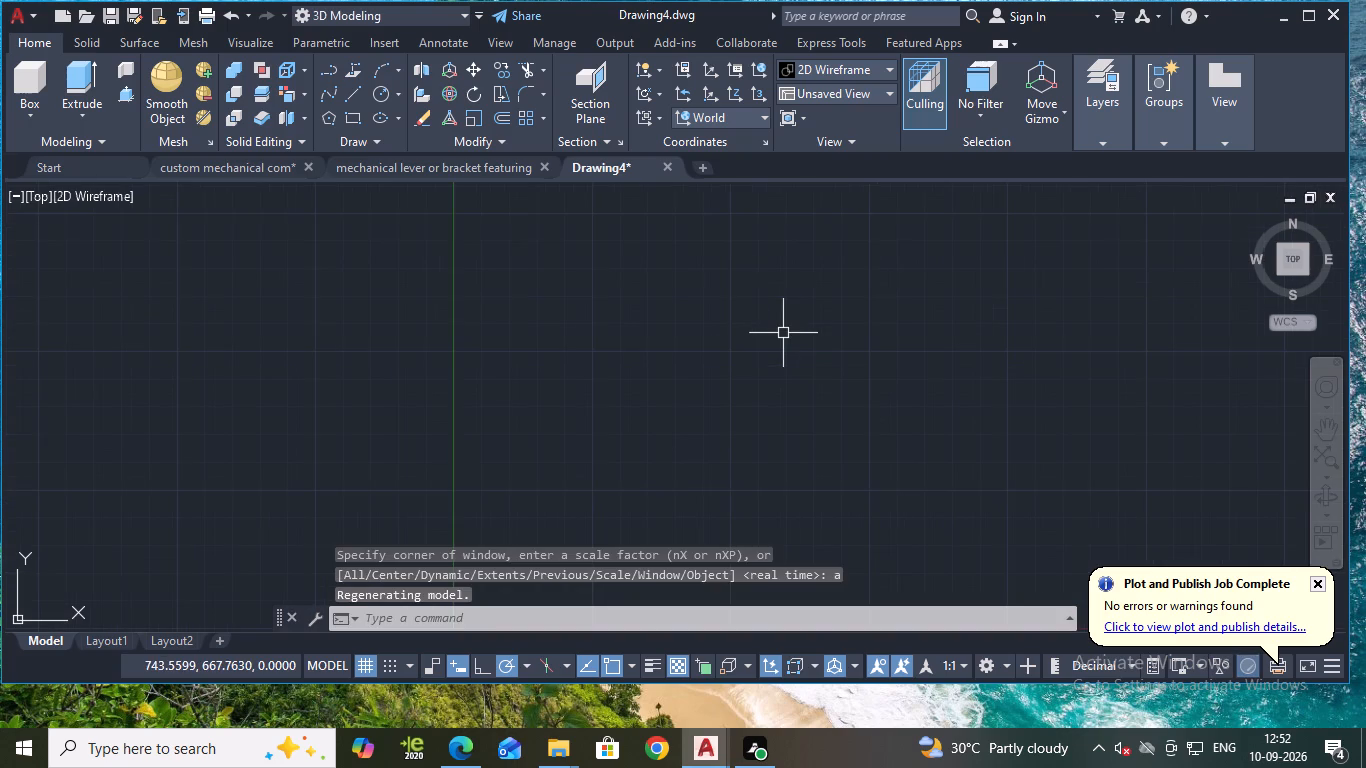
Switch the drawing to the preset Top view.
middle_drag(1347, 351, 1024, 467)
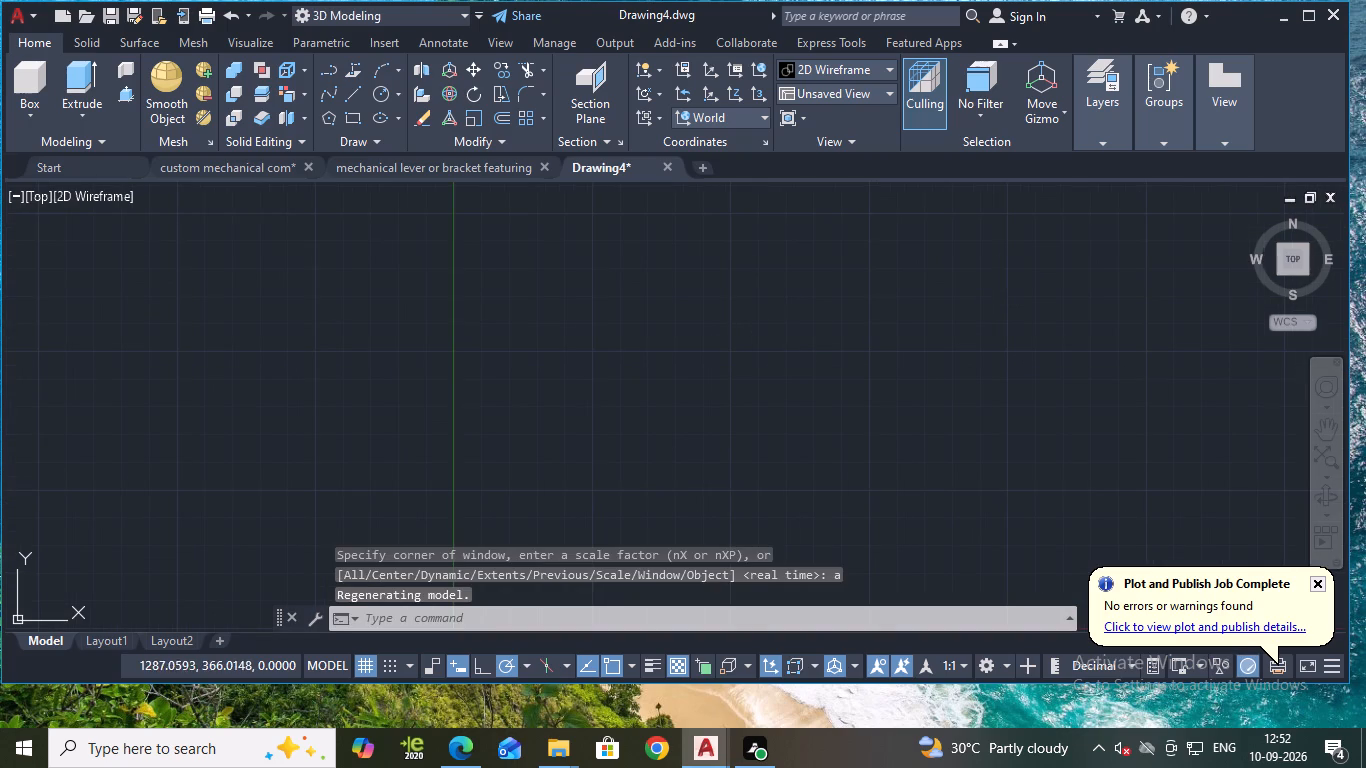
scroll(1118, 373, down, 2)
middle_drag(1166, 350, 266, 575)
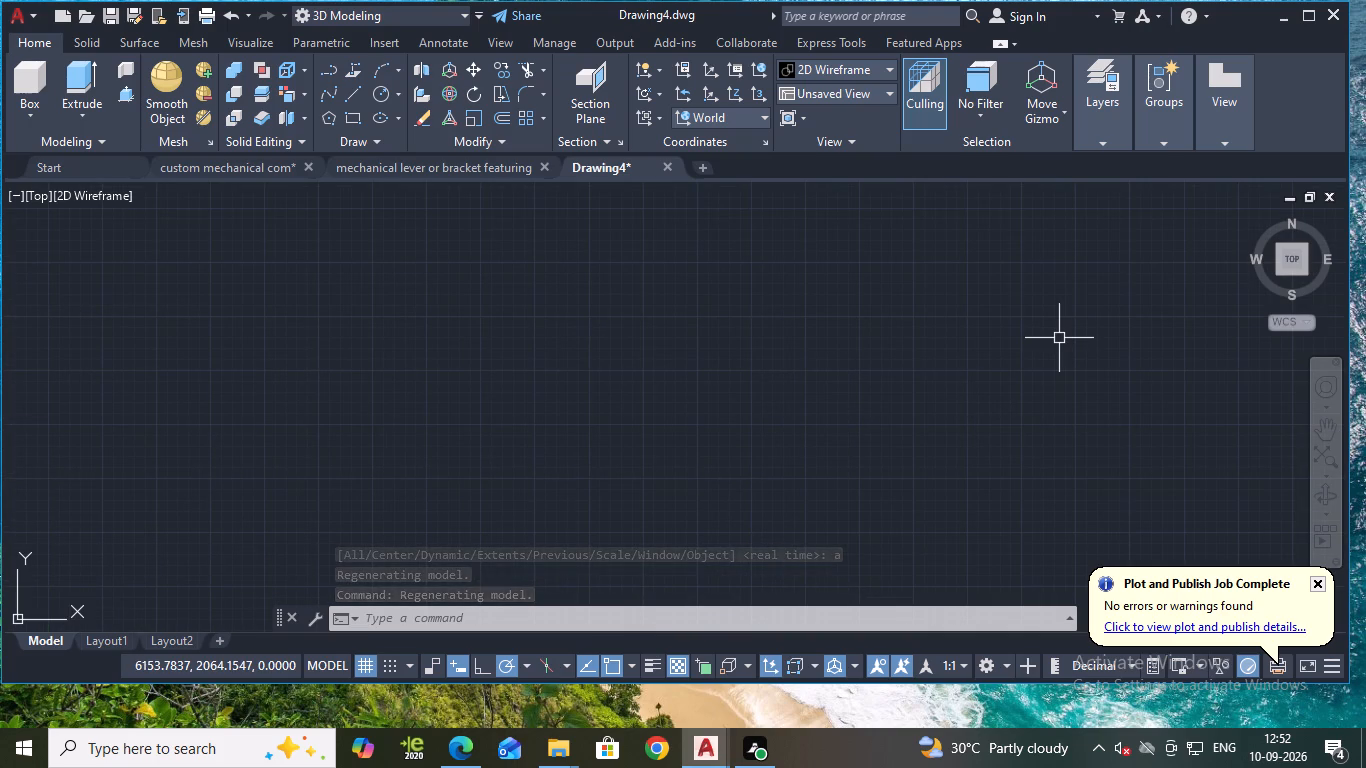
click(857, 95)
click(822, 124)
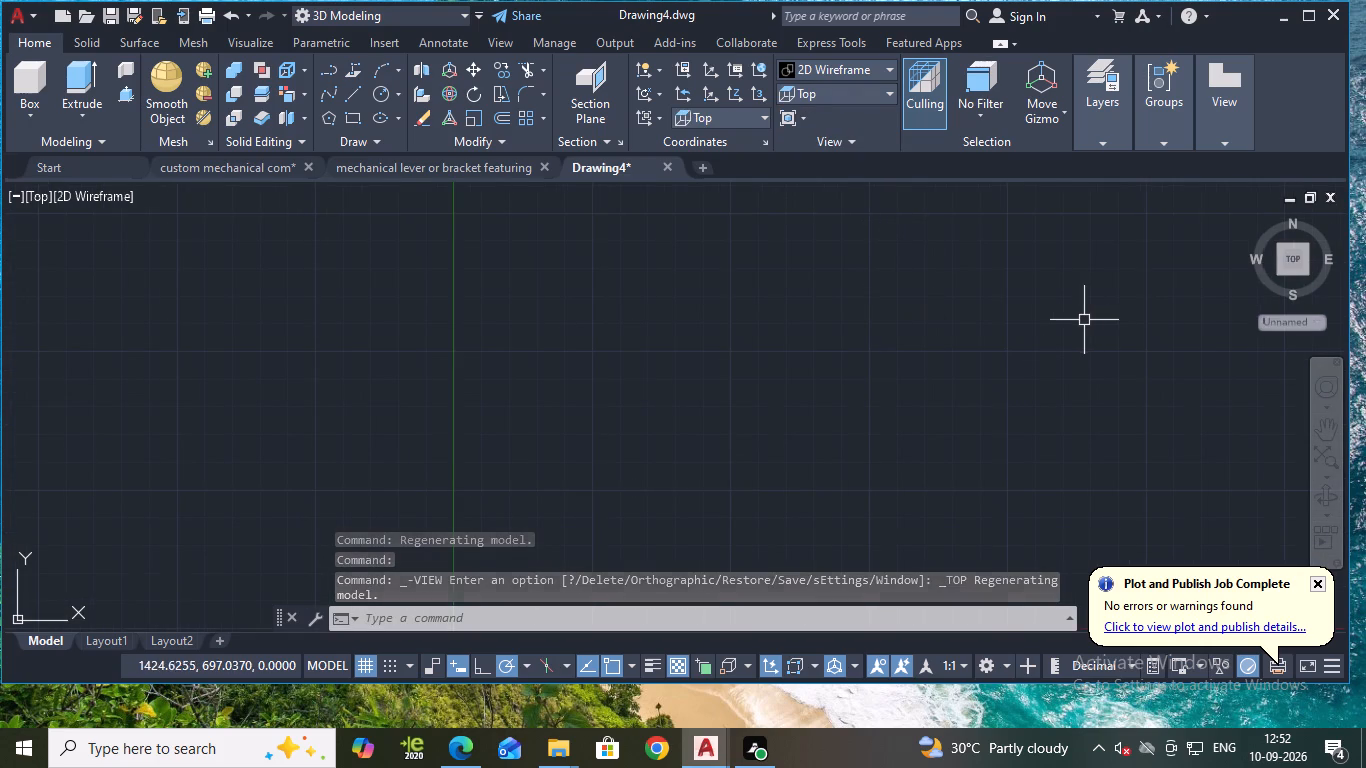
Draw a circle of radius 10 at a free spot in the empty drawing area.
middle_drag(1083, 320, 627, 374)
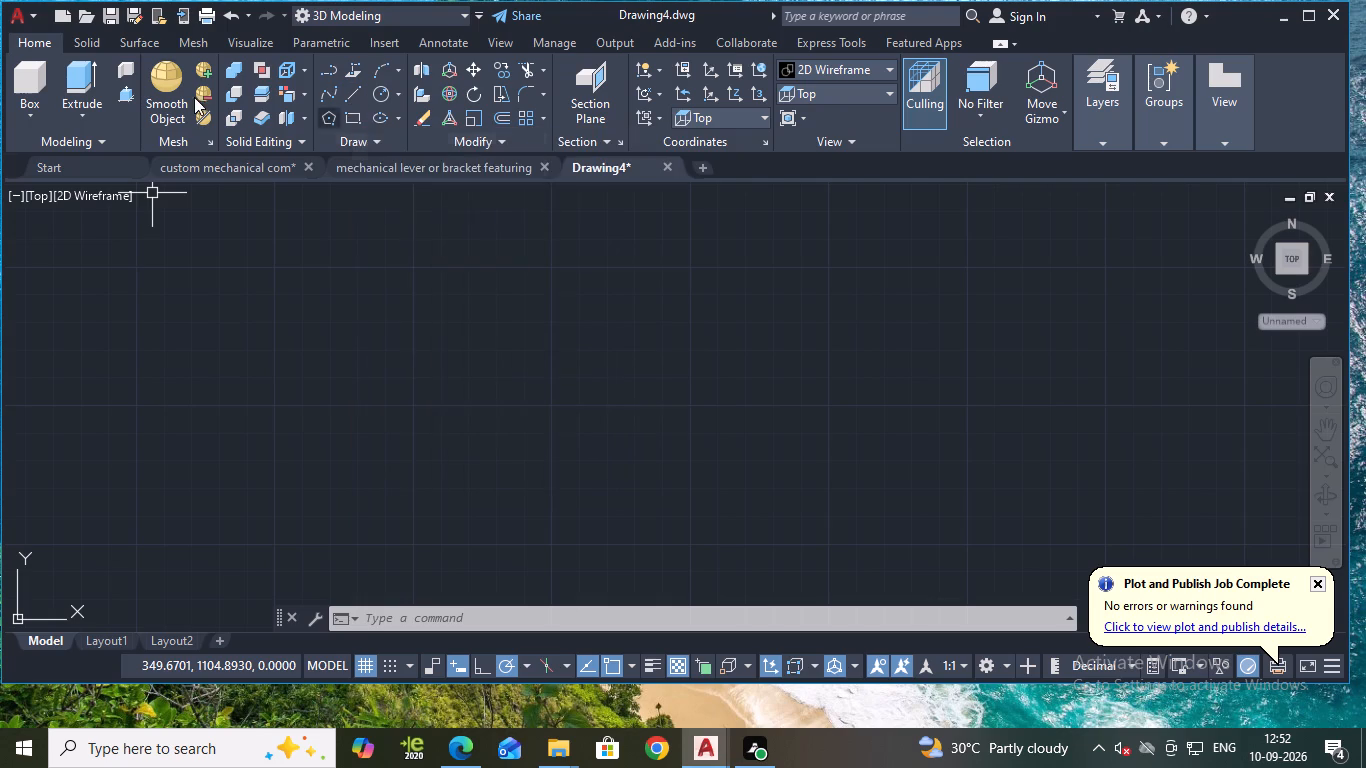
click(394, 94)
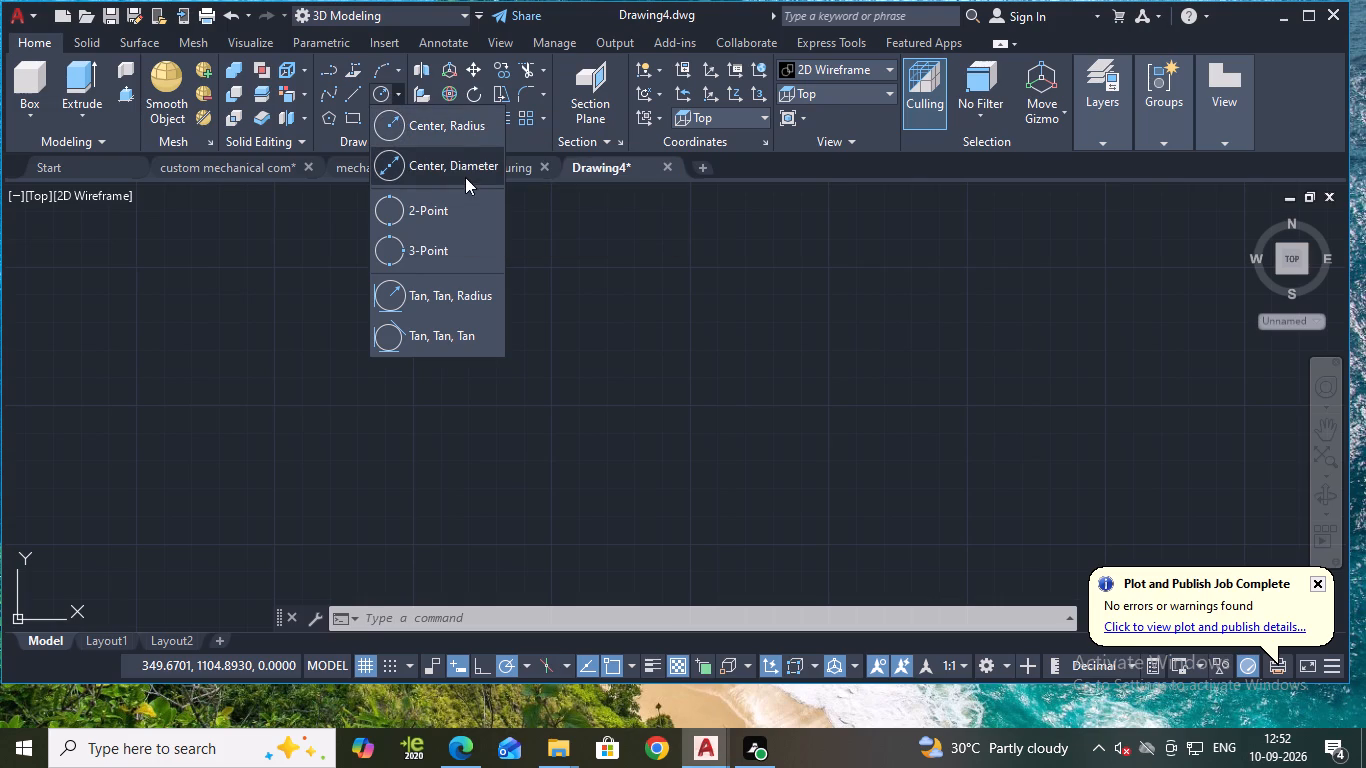
click(454, 131)
click(520, 264)
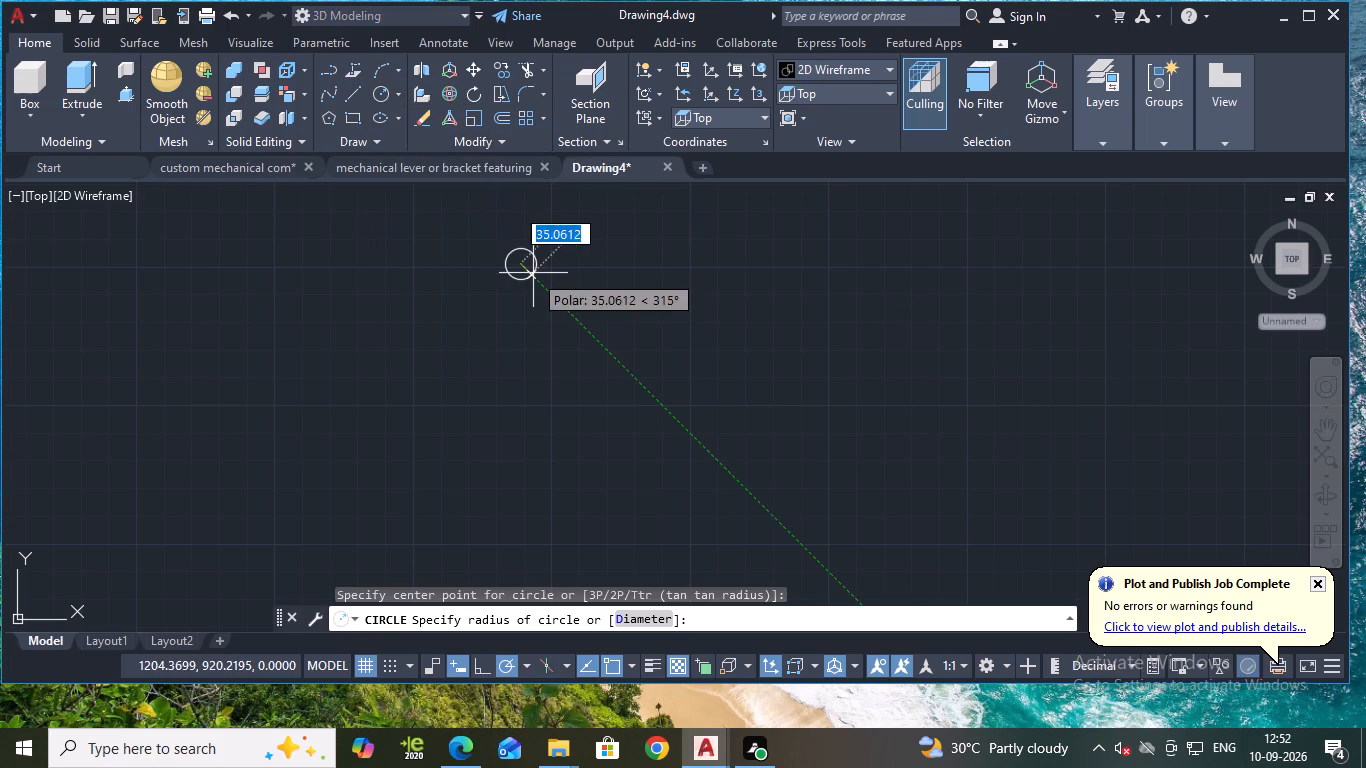
text(10)
key(Return)
Copy the circle from its centre straight down by a distance of 40.
scroll(542, 272, up, 4)
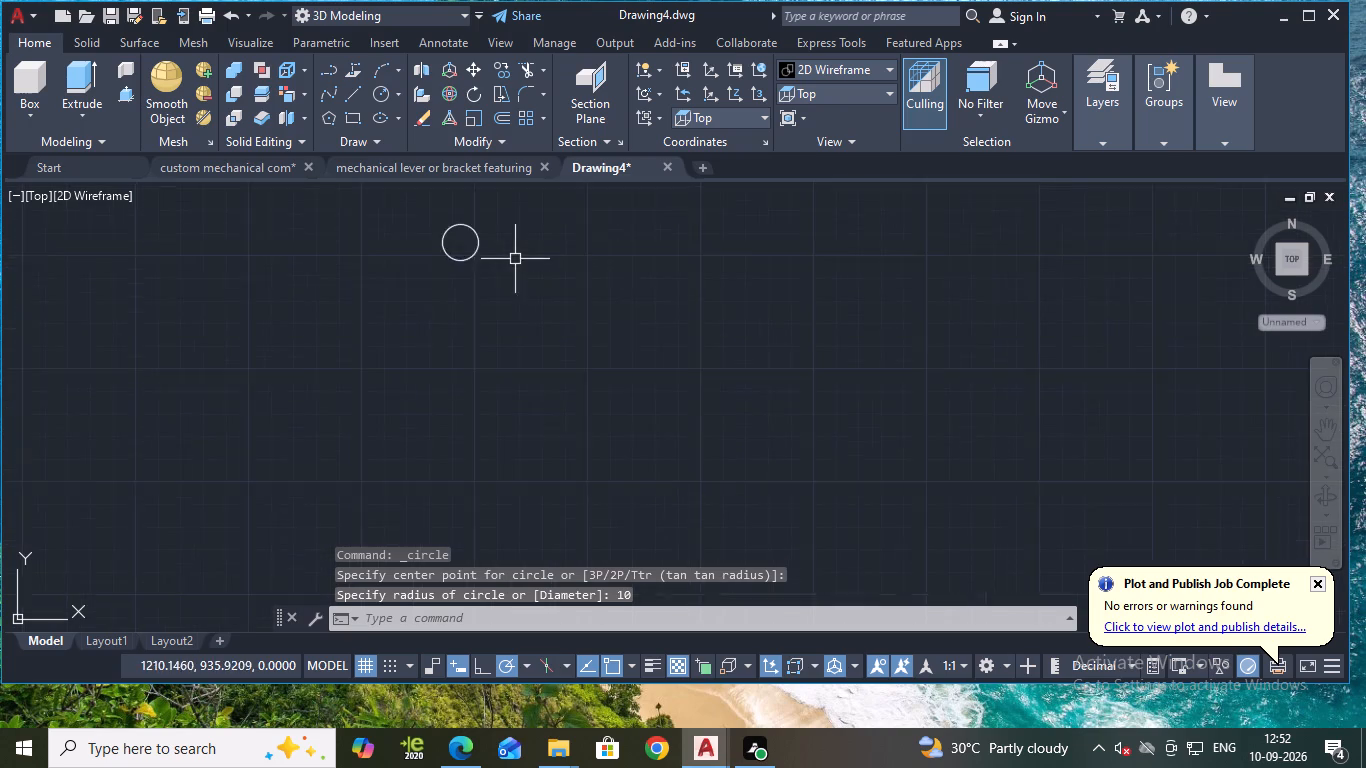
scroll(515, 259, up, 1)
middle_drag(490, 255, 574, 312)
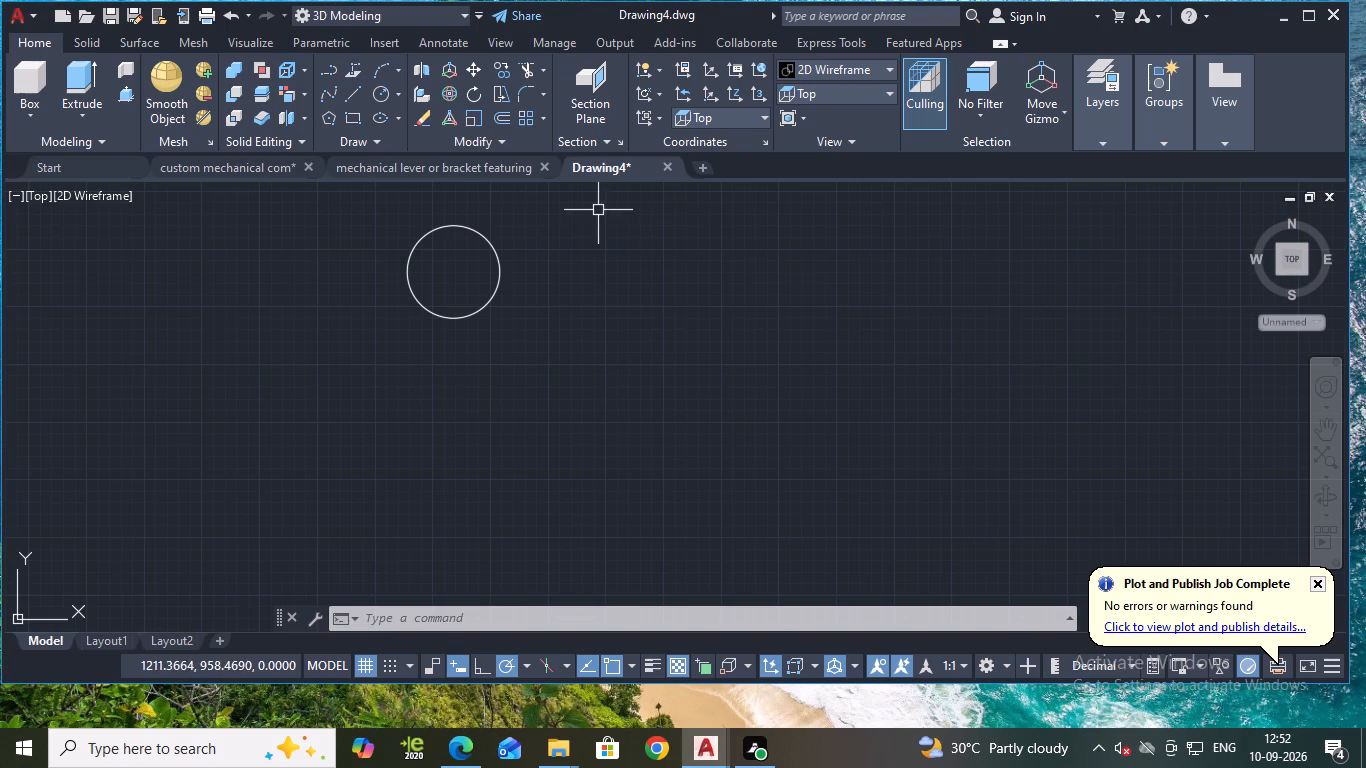
click(497, 277)
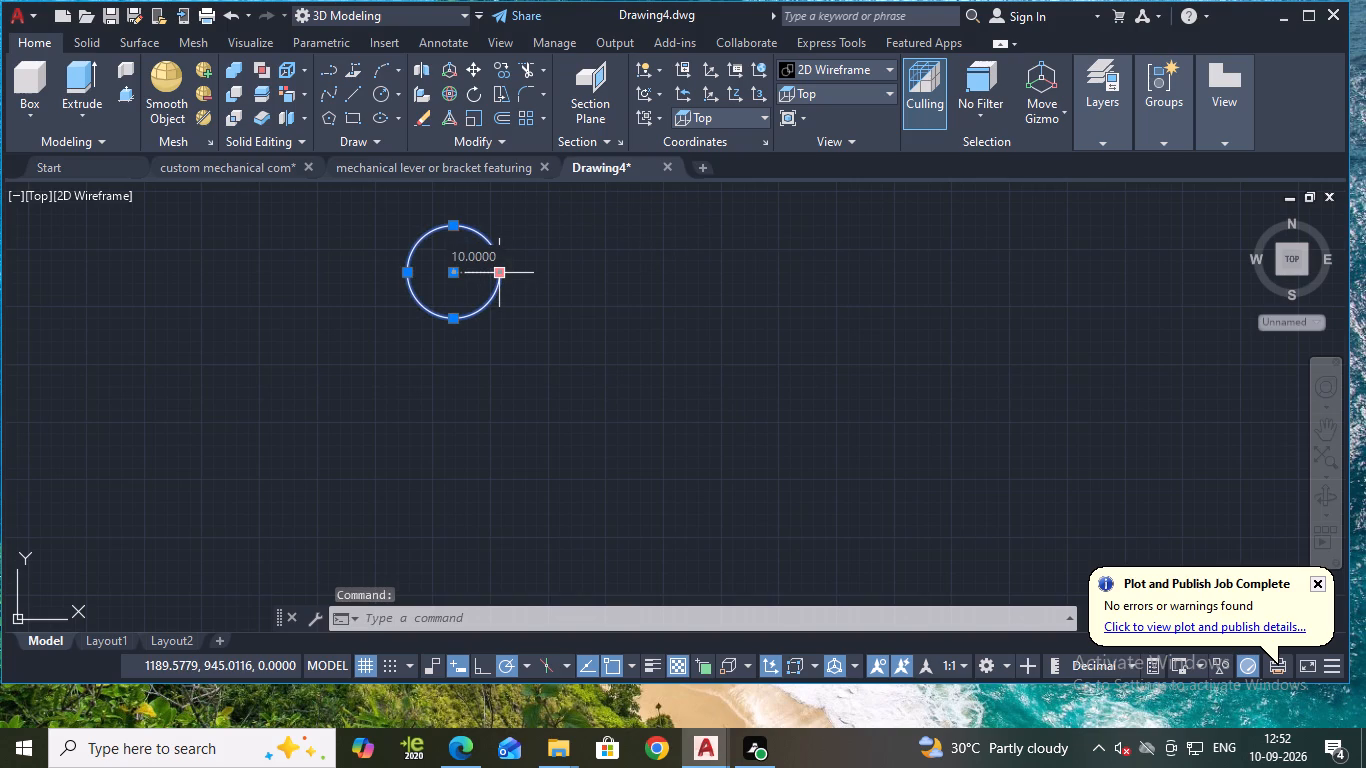
key(c)
key(o)
key(Return)
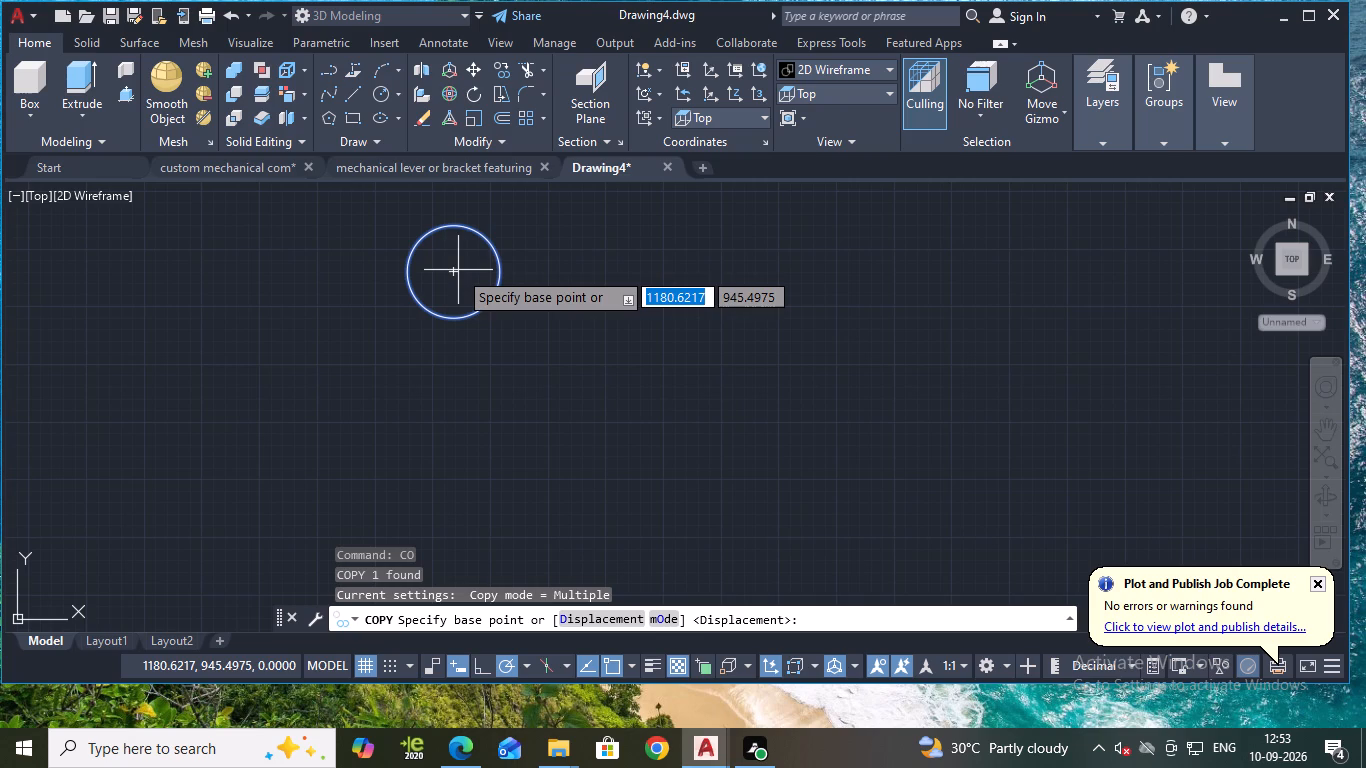
click(450, 271)
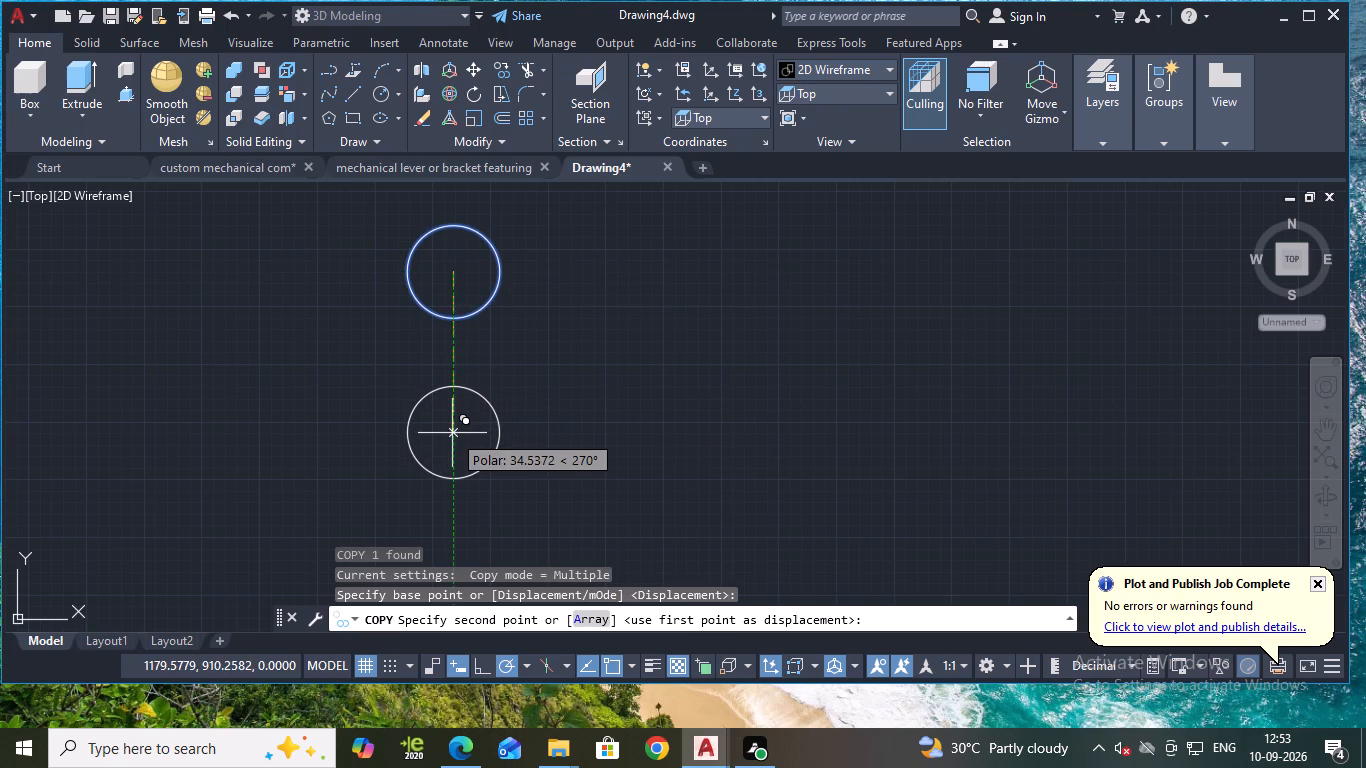
text(40)
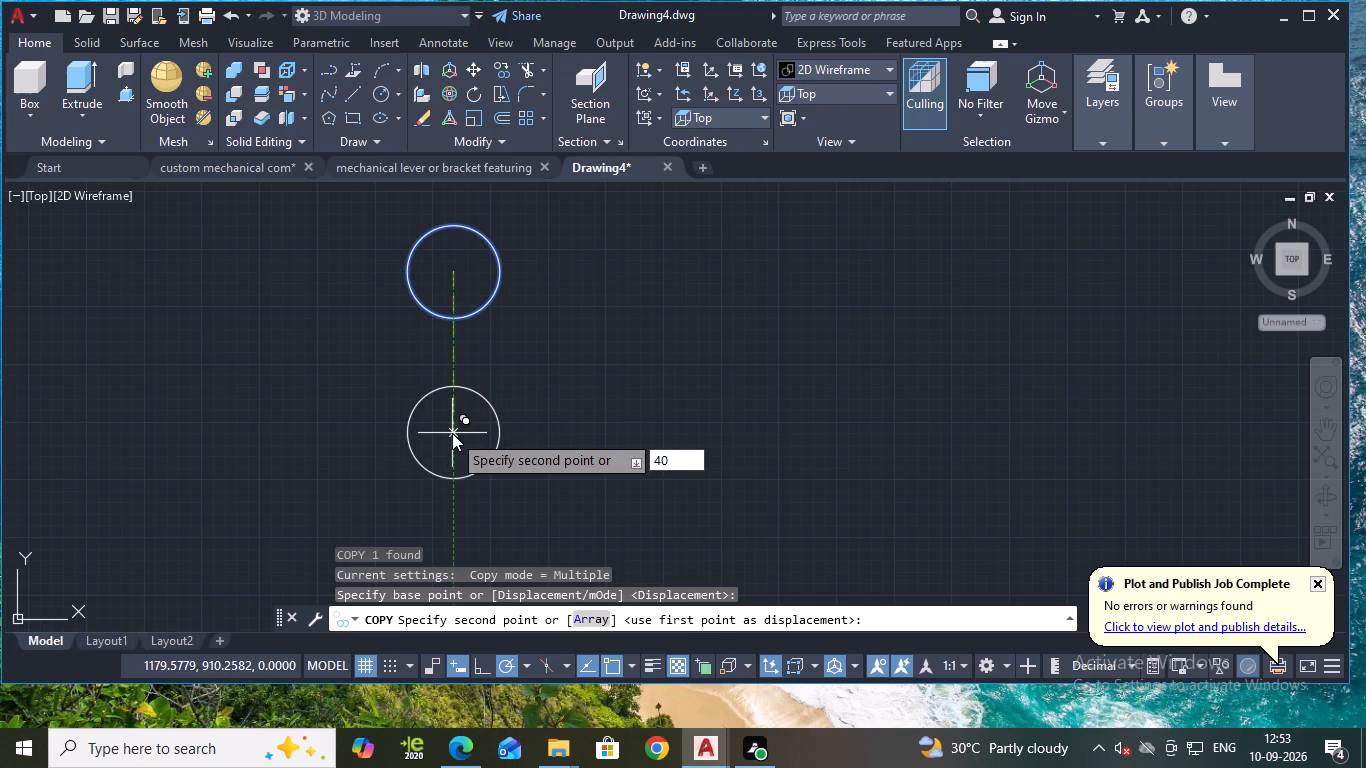
key(Return)
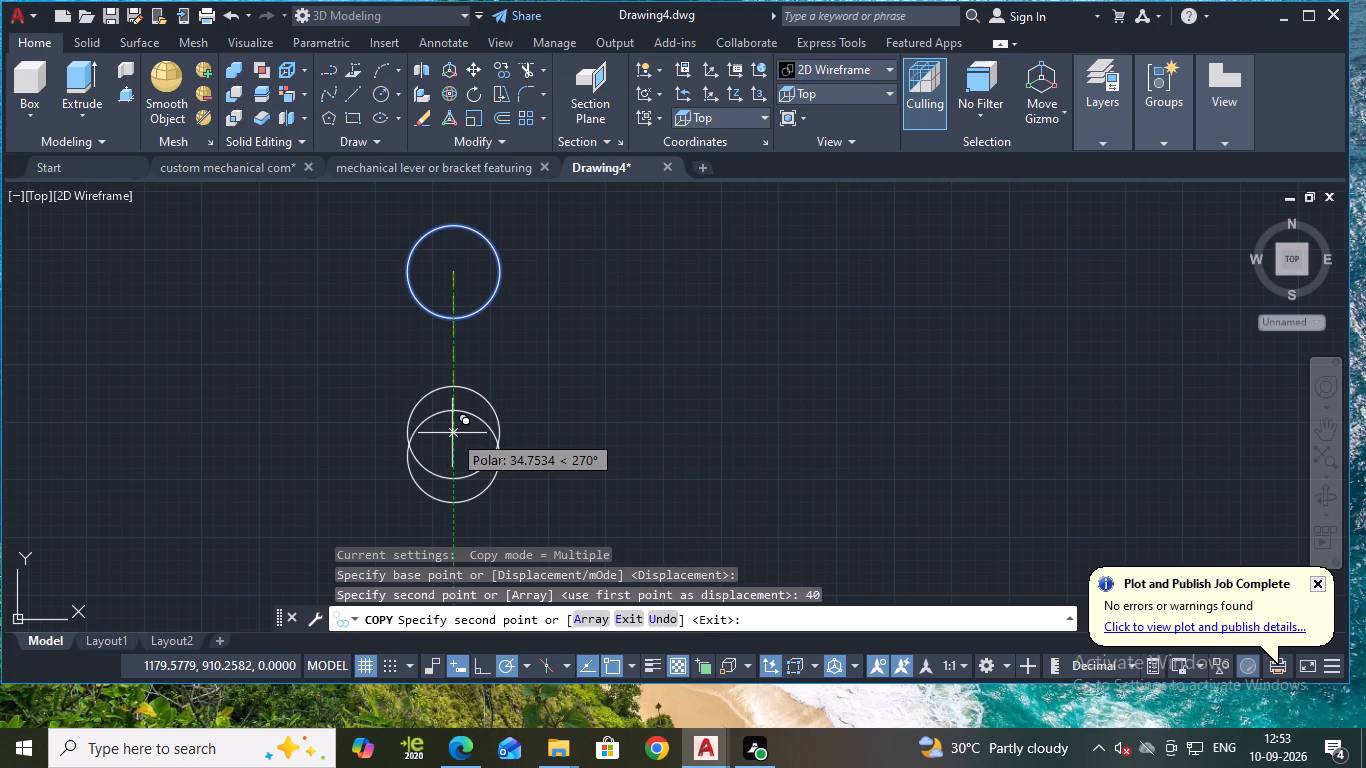
key(Escape)
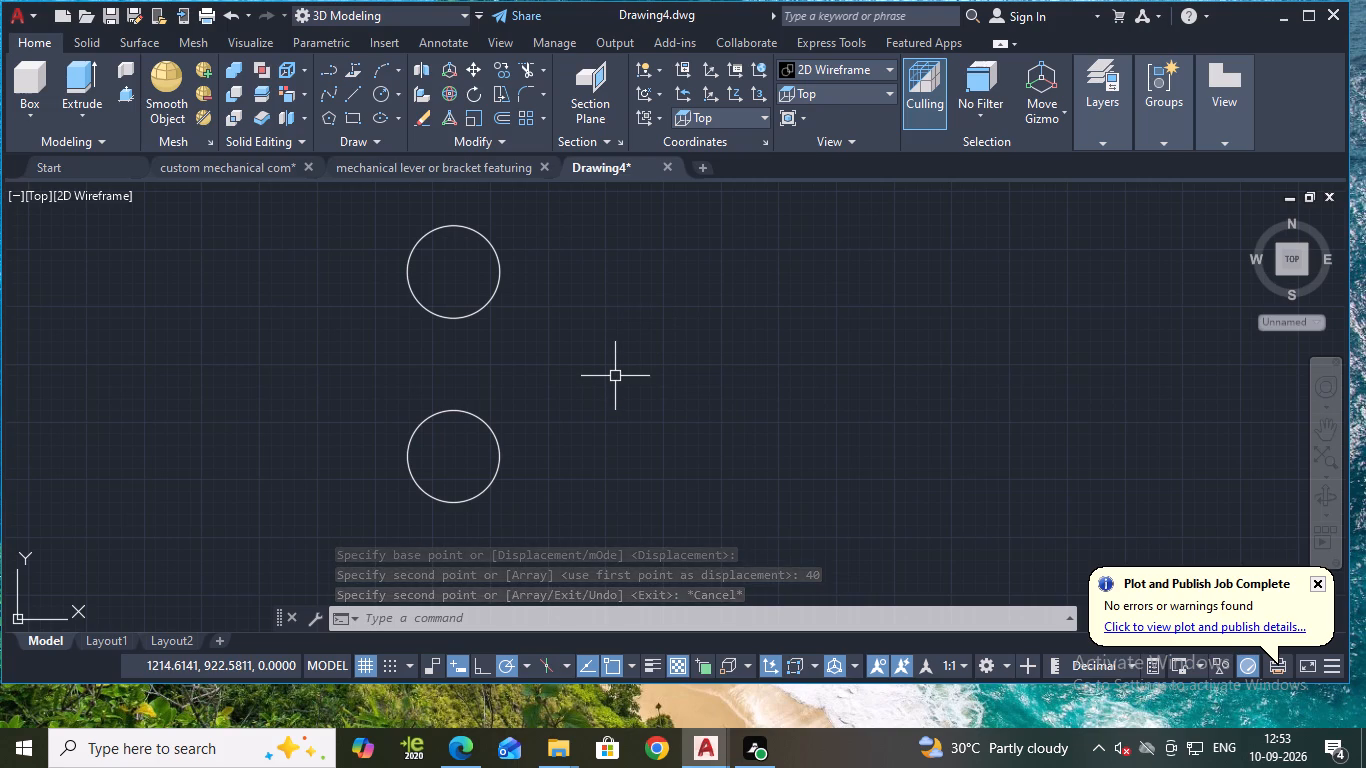
Draw a vertical line from the upper circle's centre to the lower circle's centre.
click(355, 89)
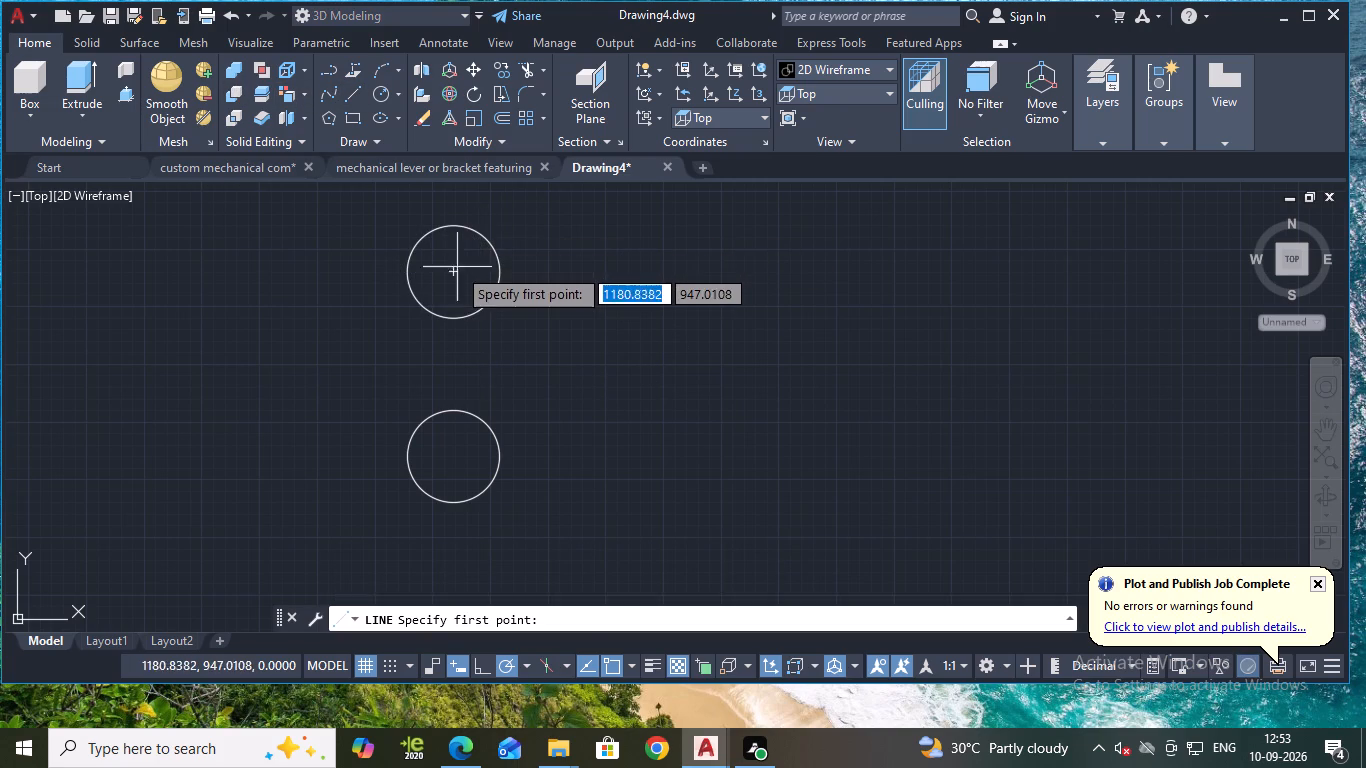
click(454, 274)
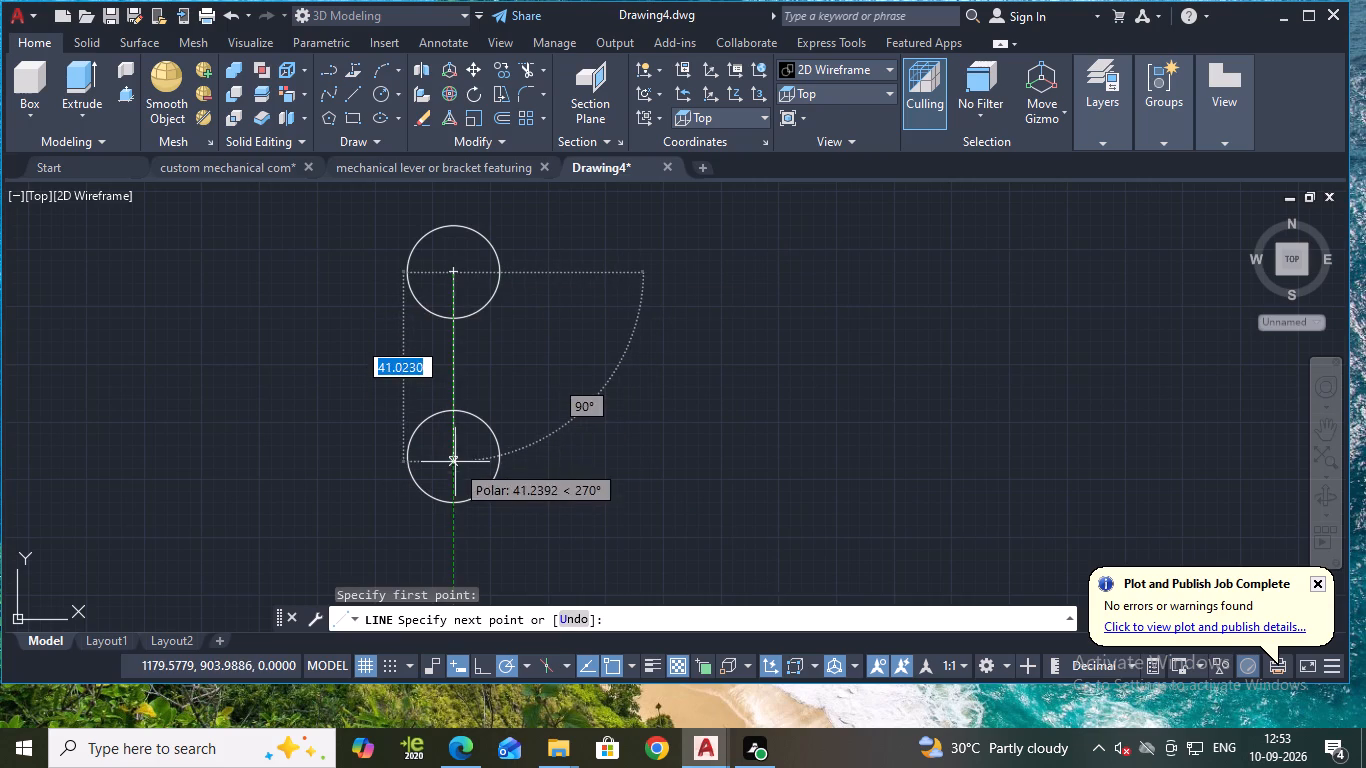
click(452, 459)
key(Escape)
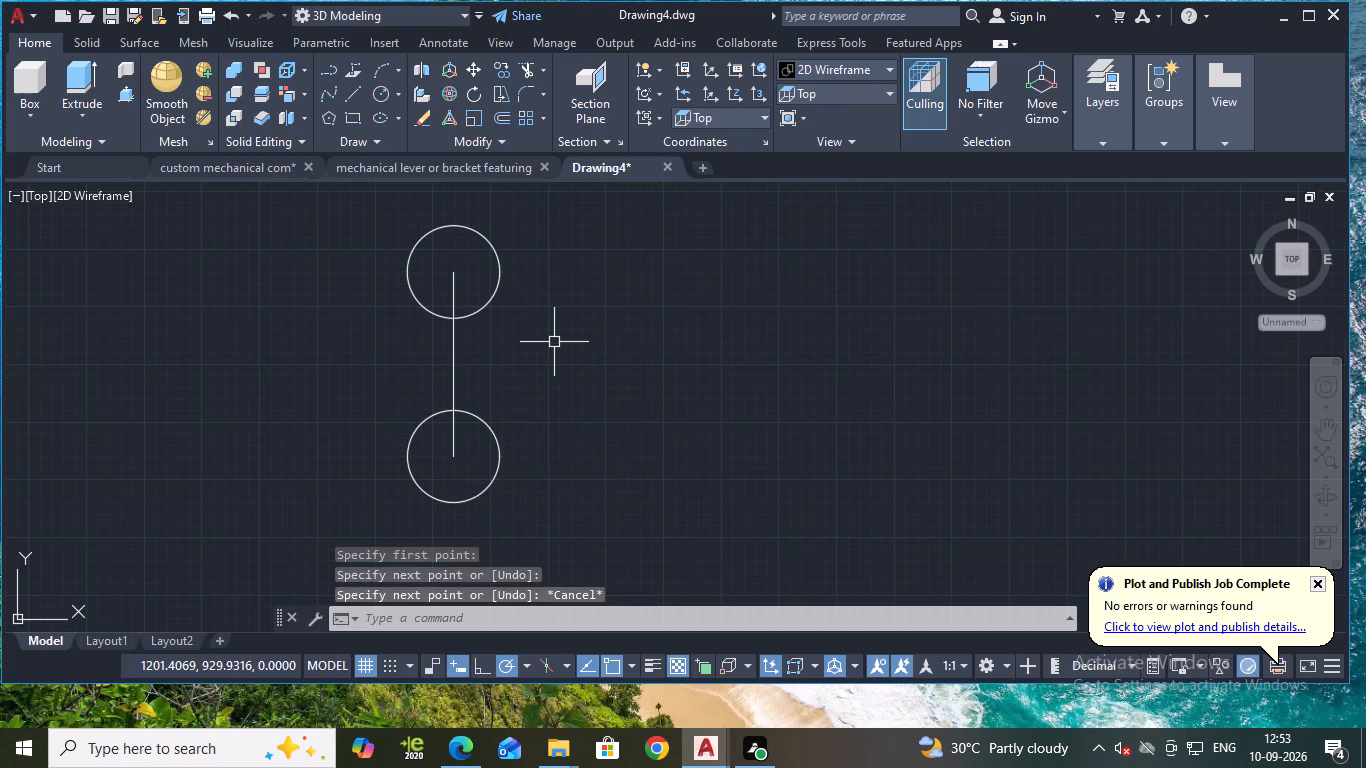
Offset the vertical line between the circle centres 65 units to the right.
key(o)
key(Return)
key(Return)
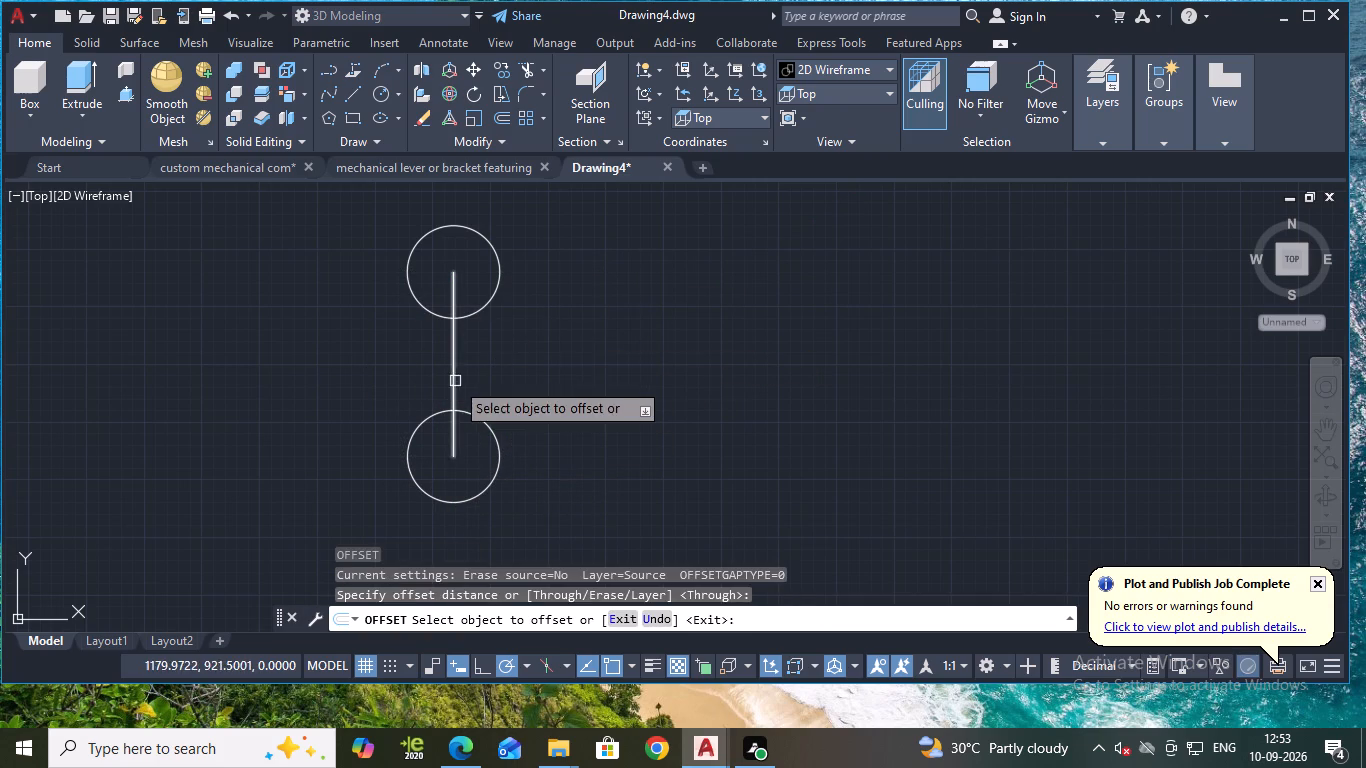
click(449, 380)
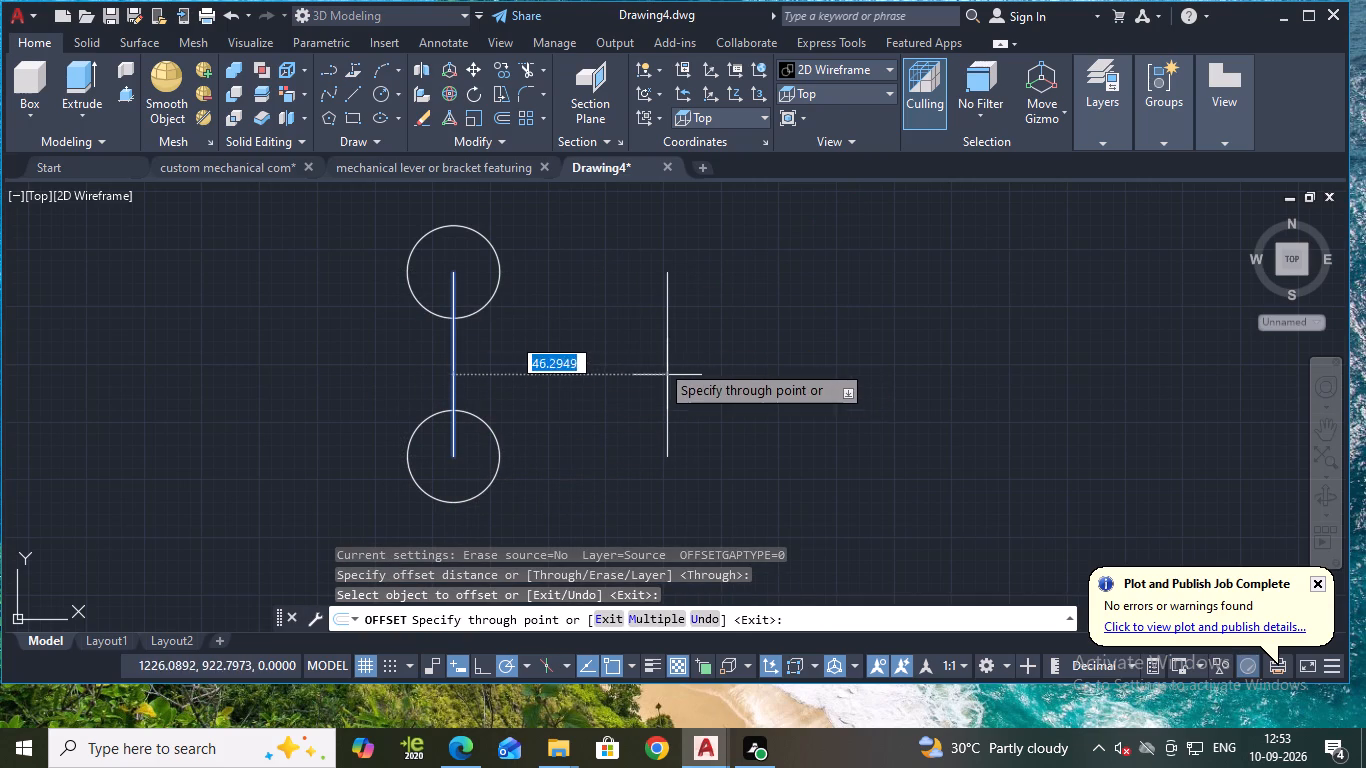
text(65)
key(Return)
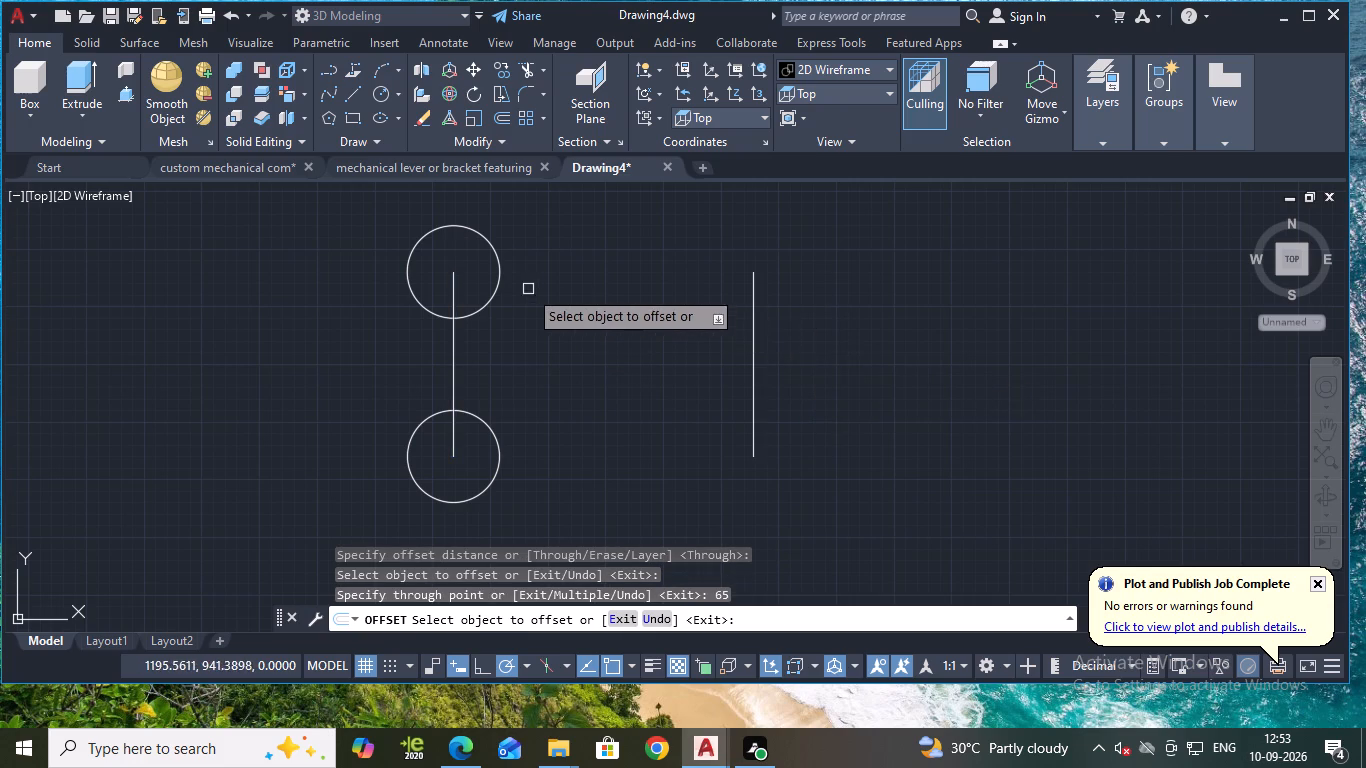
key(Escape)
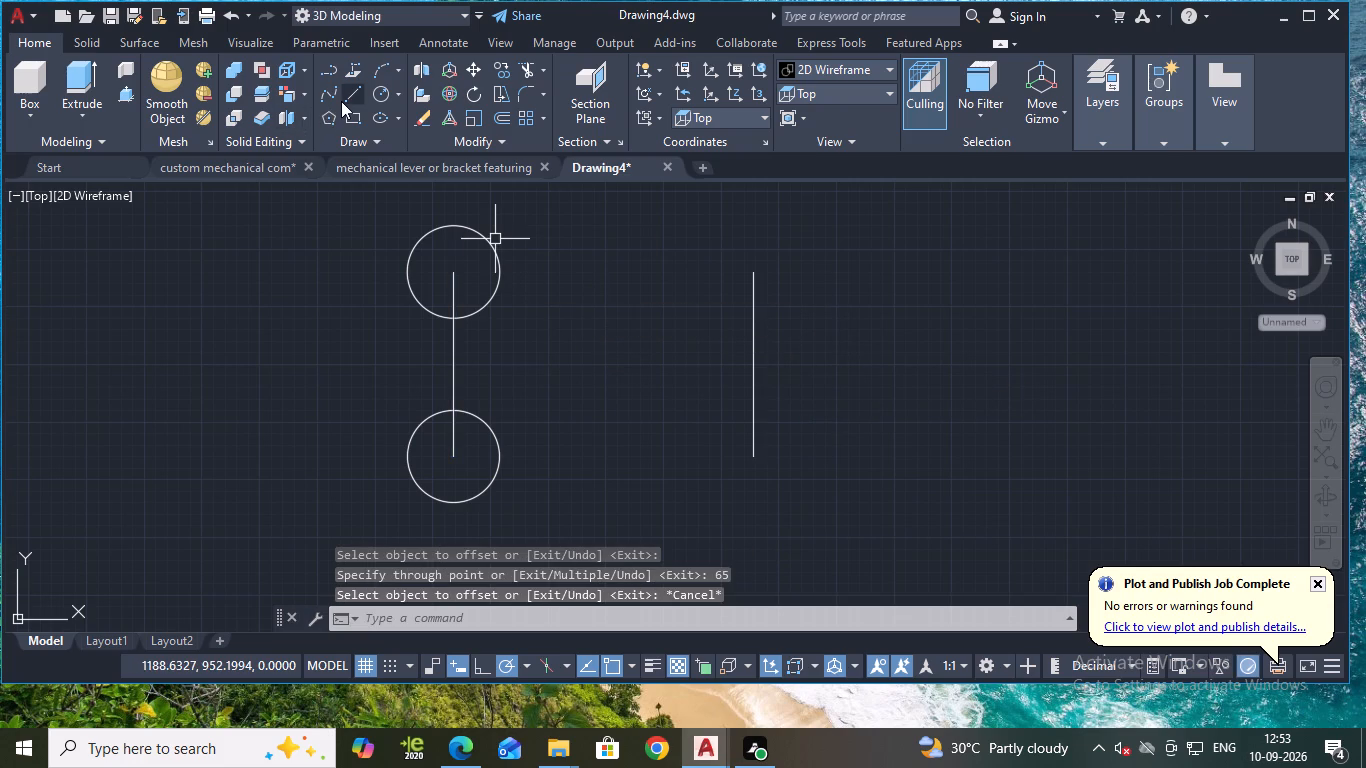
Draw a horizontal line from the midpoint of the vertical line between the circles to the midpoint of its offset copy.
click(346, 100)
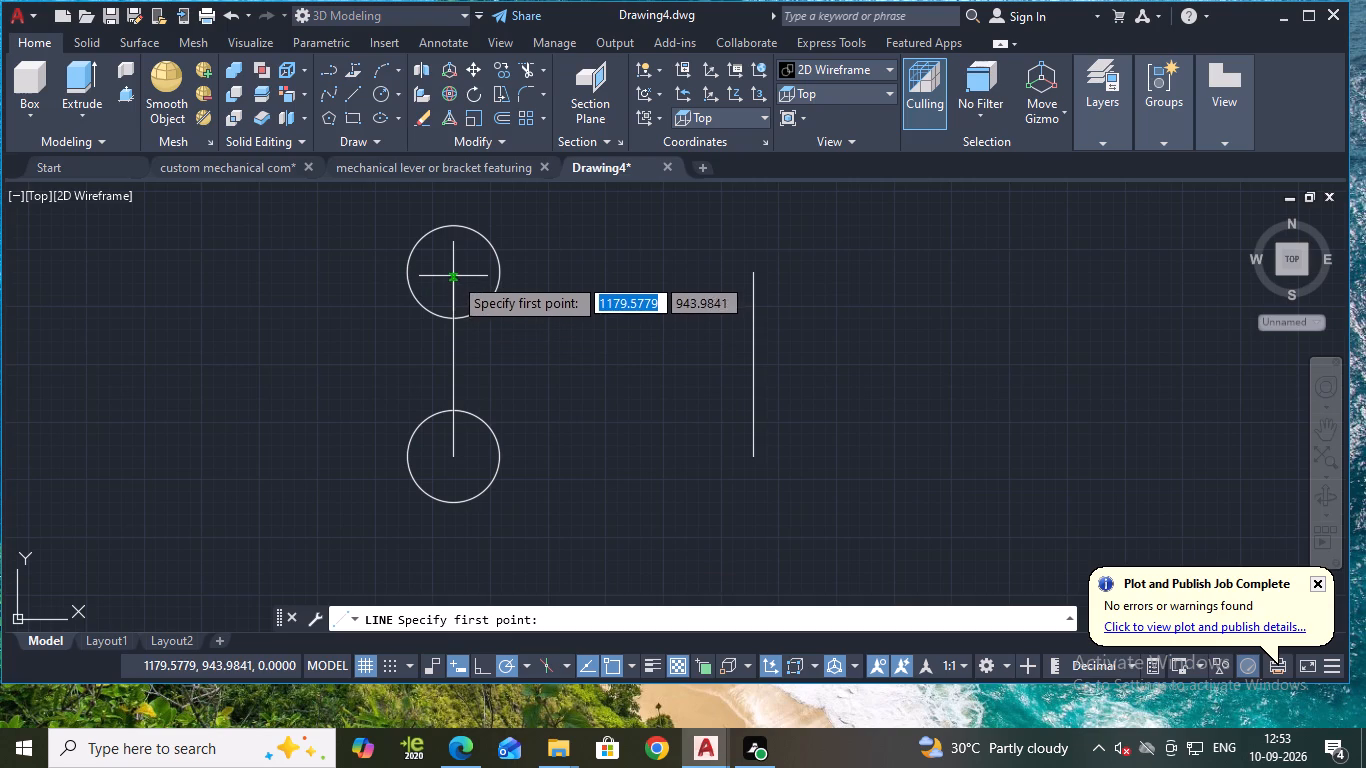
click(455, 362)
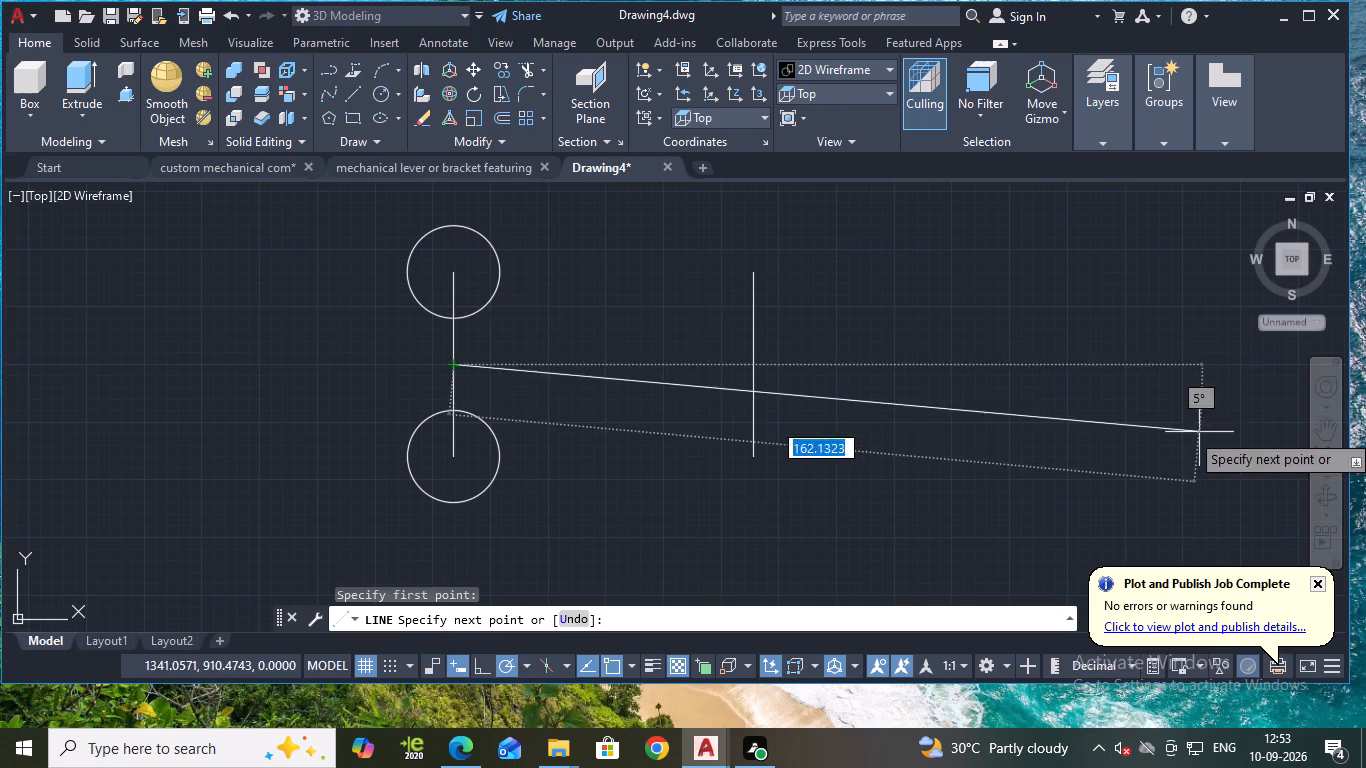
click(755, 366)
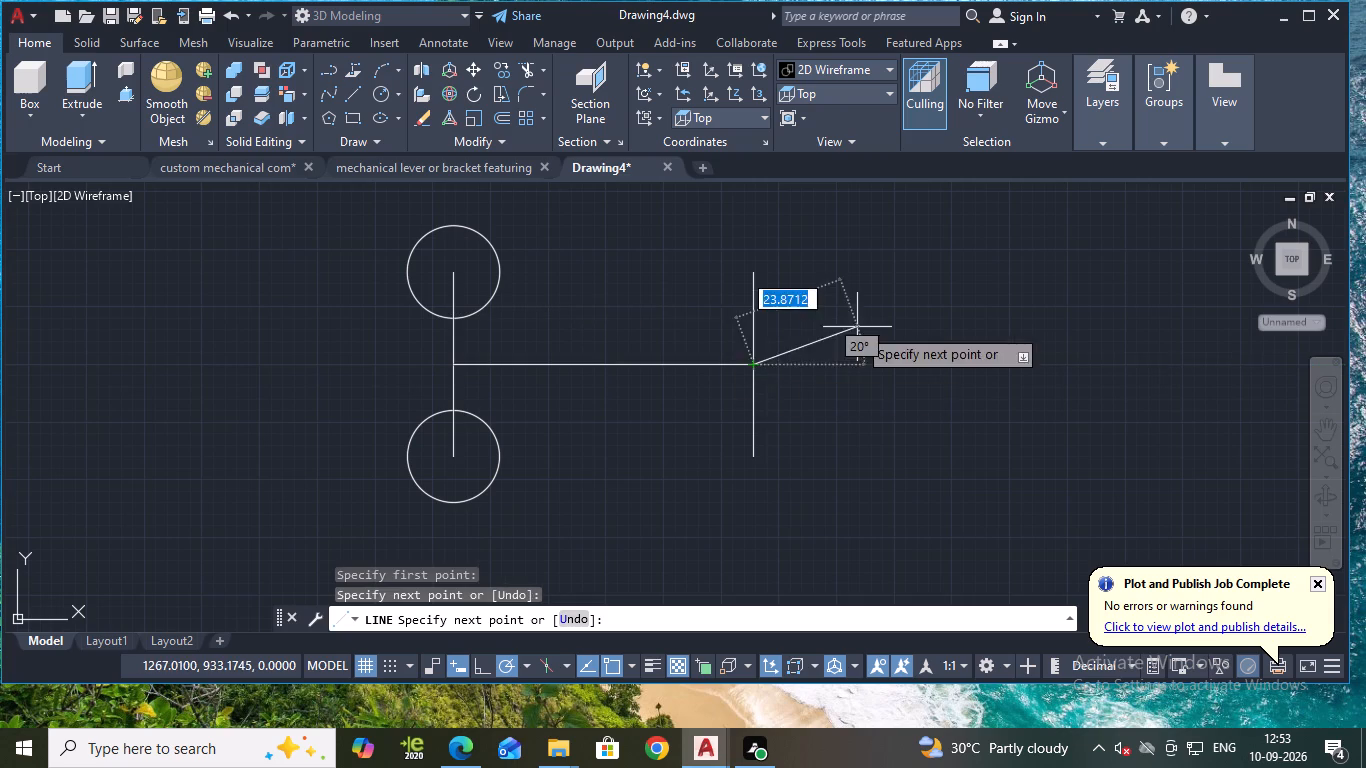
key(Escape)
Offset the horizontal centre line 30 units upward and 30 units downward.
key(o)
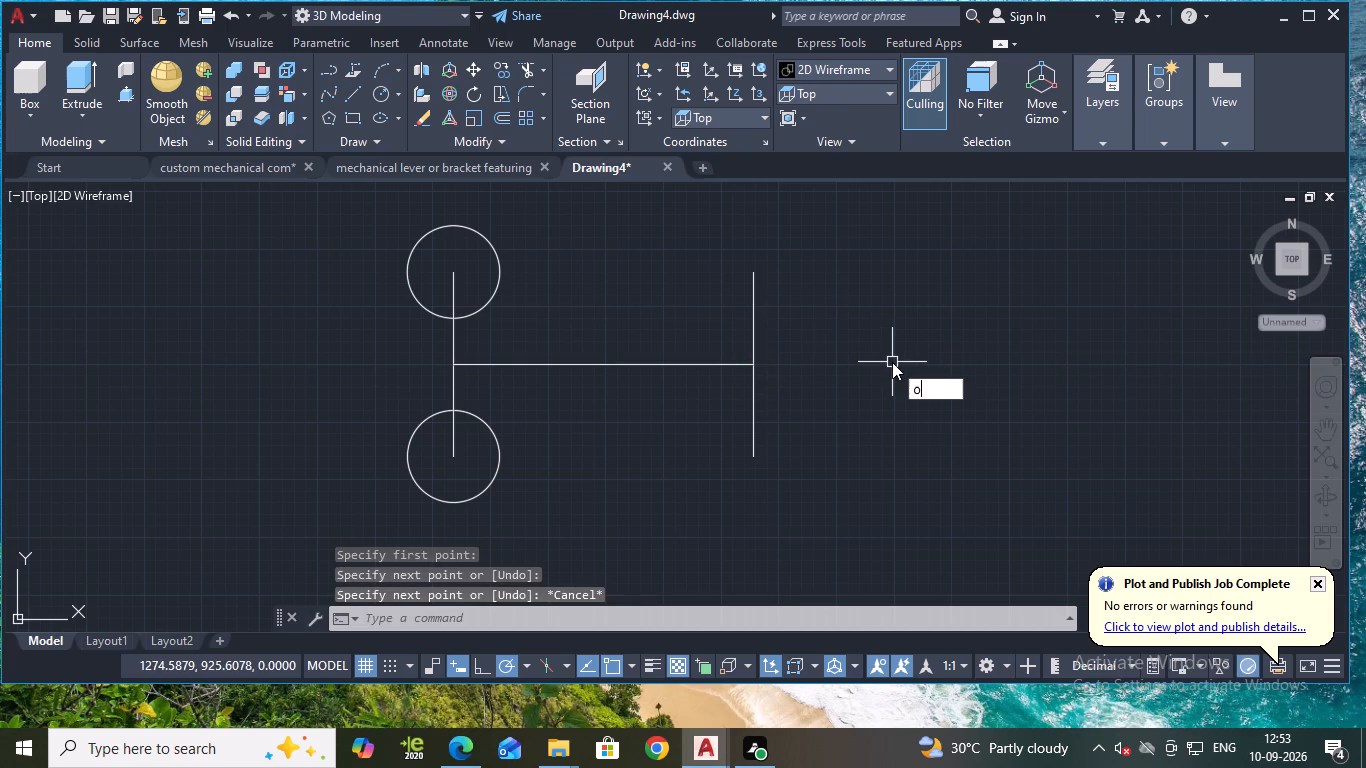
key(Return)
key(Return)
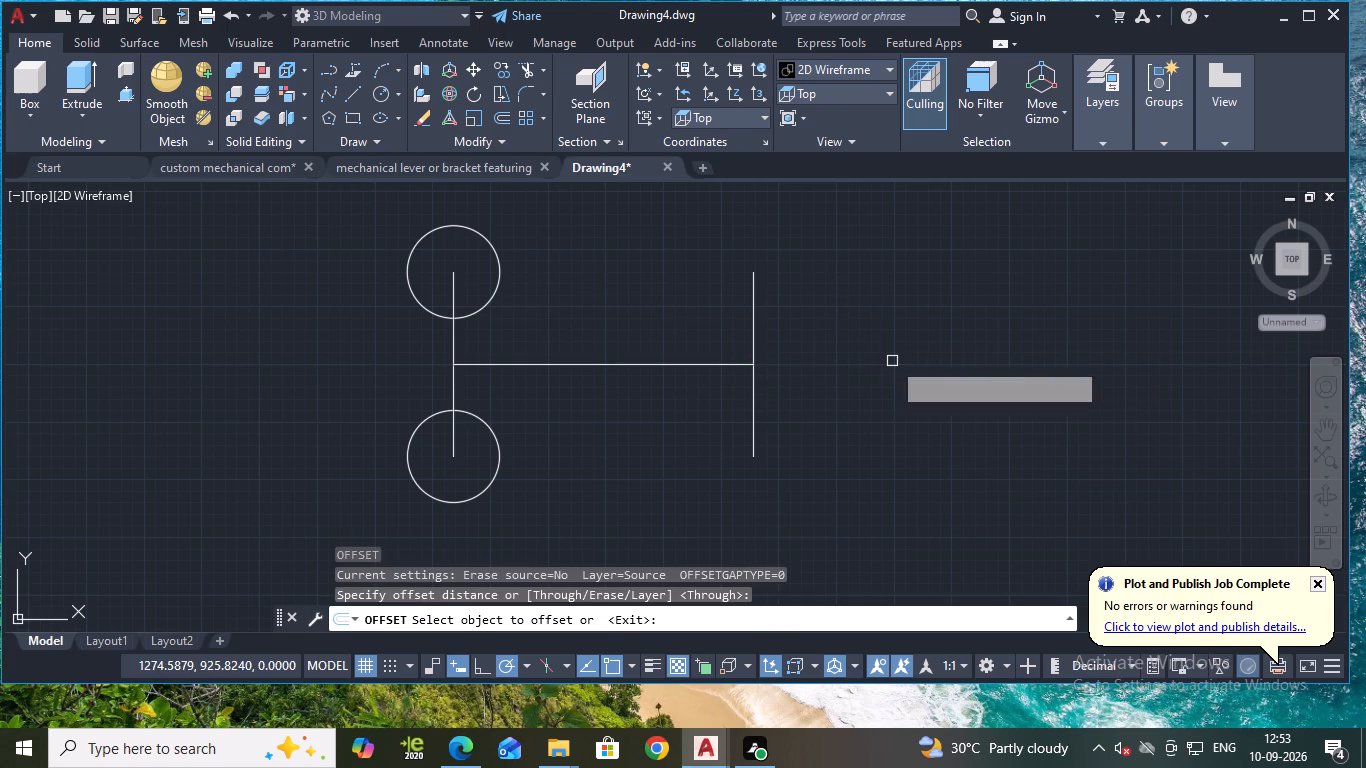
click(715, 368)
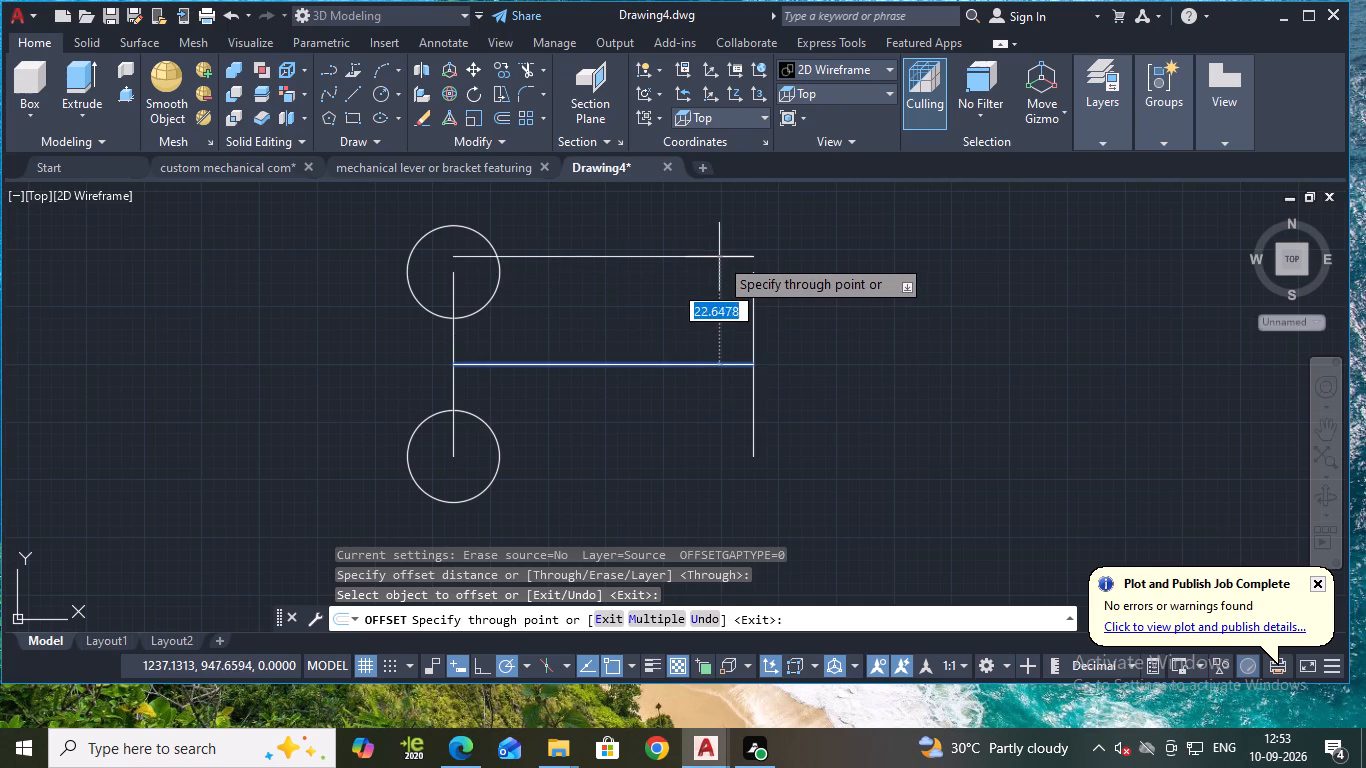
text(30)
key(Return)
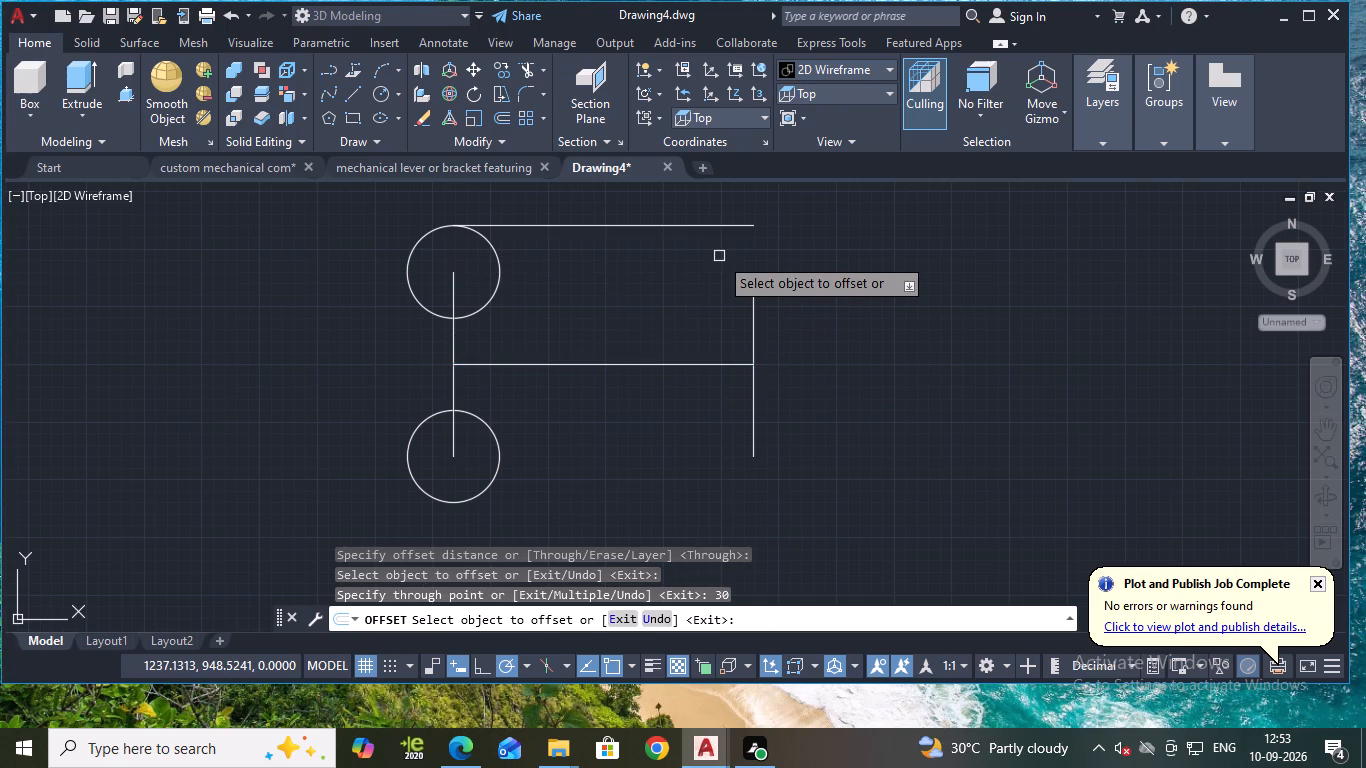
click(692, 363)
text(30)
key(Return)
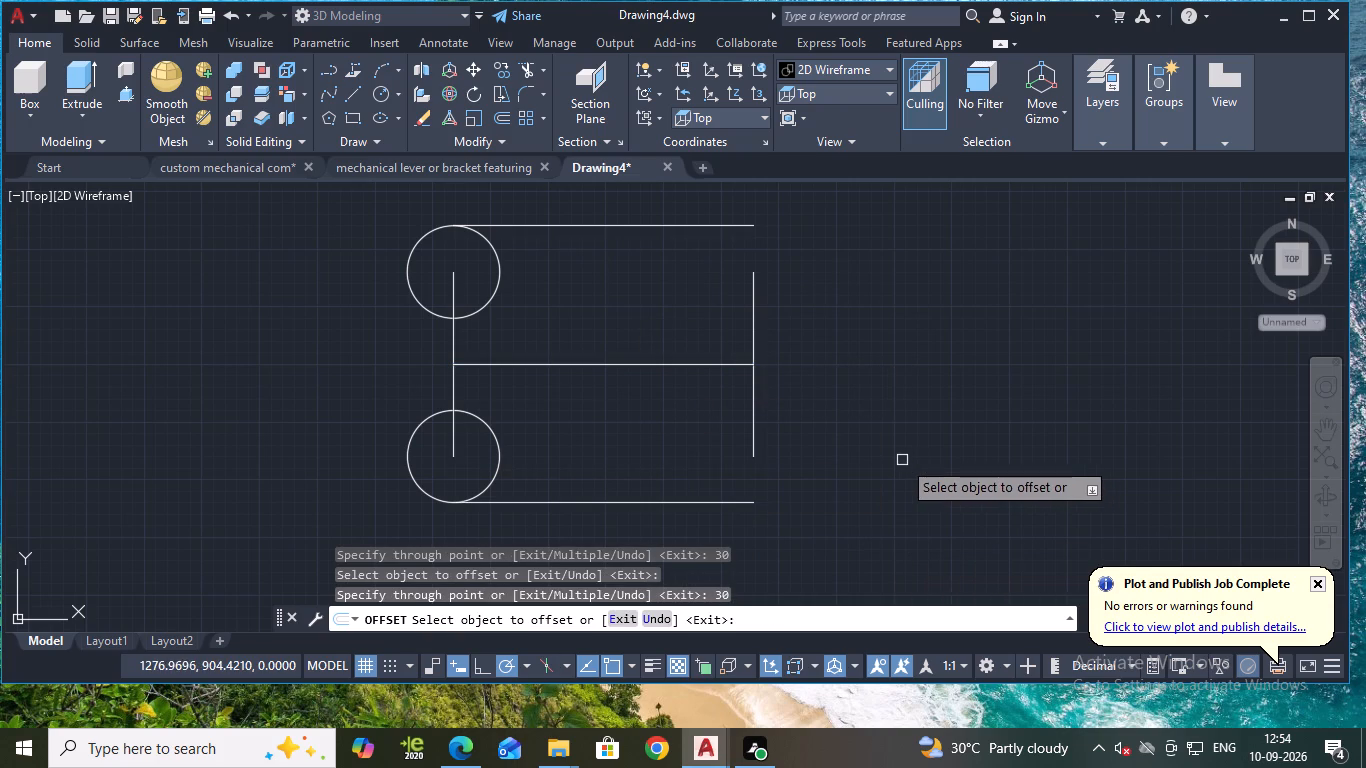
key(Escape)
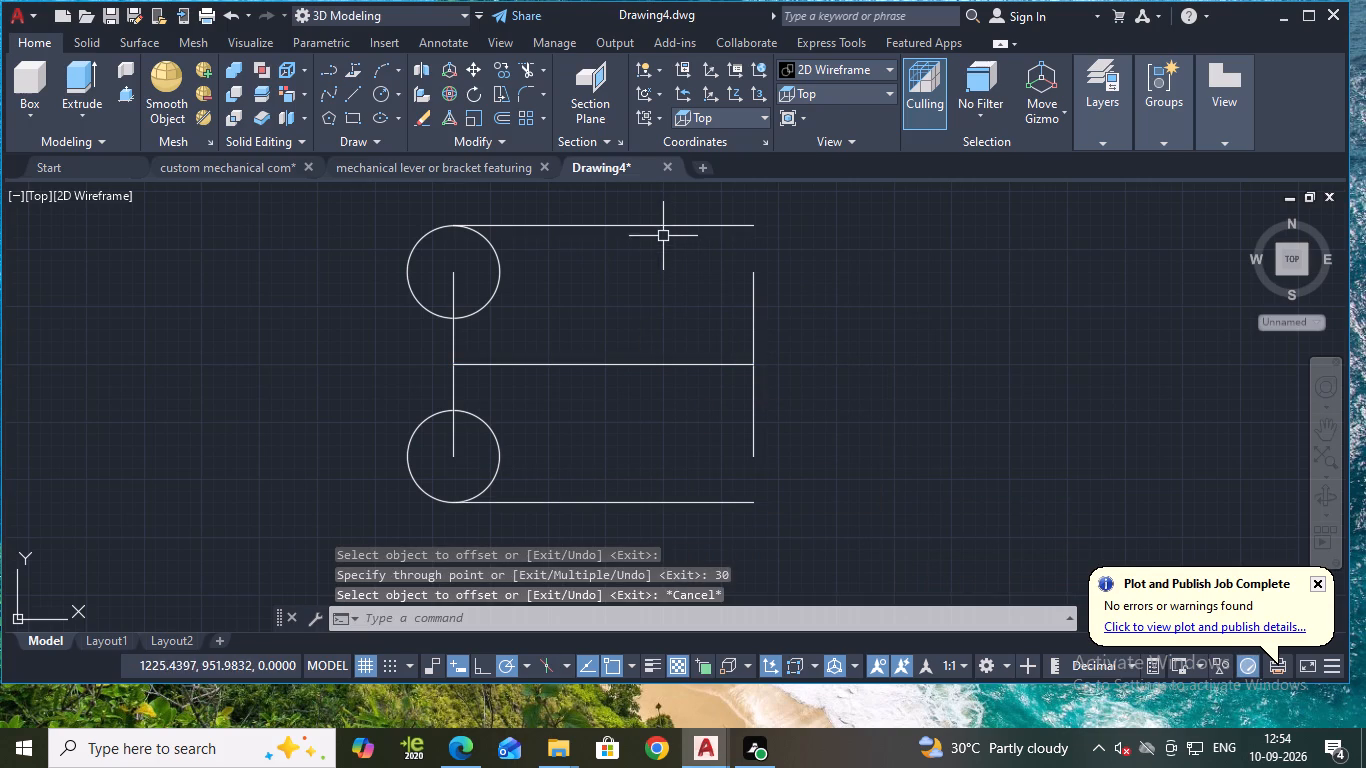
Stretch the right end of the upper horizontal line horizontally, well past the right-hand vertical line.
click(651, 227)
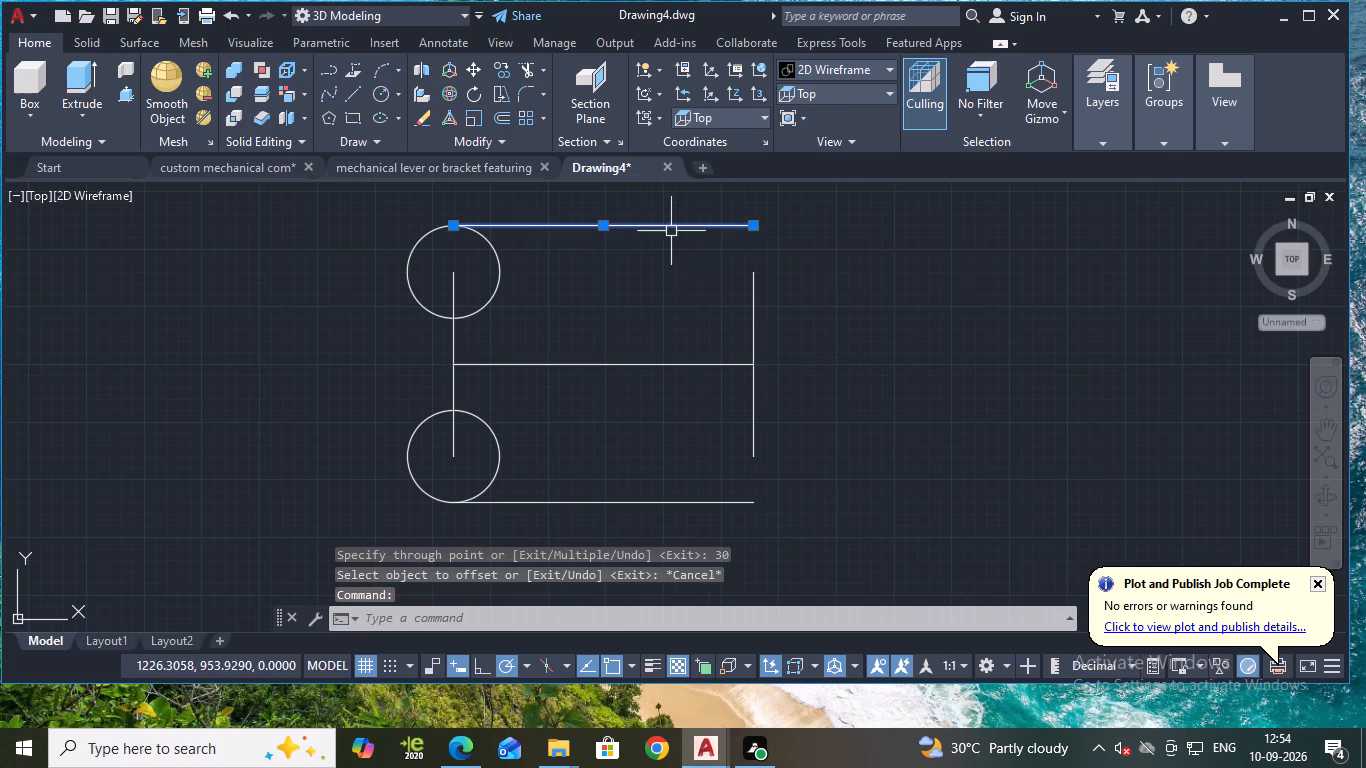
click(754, 223)
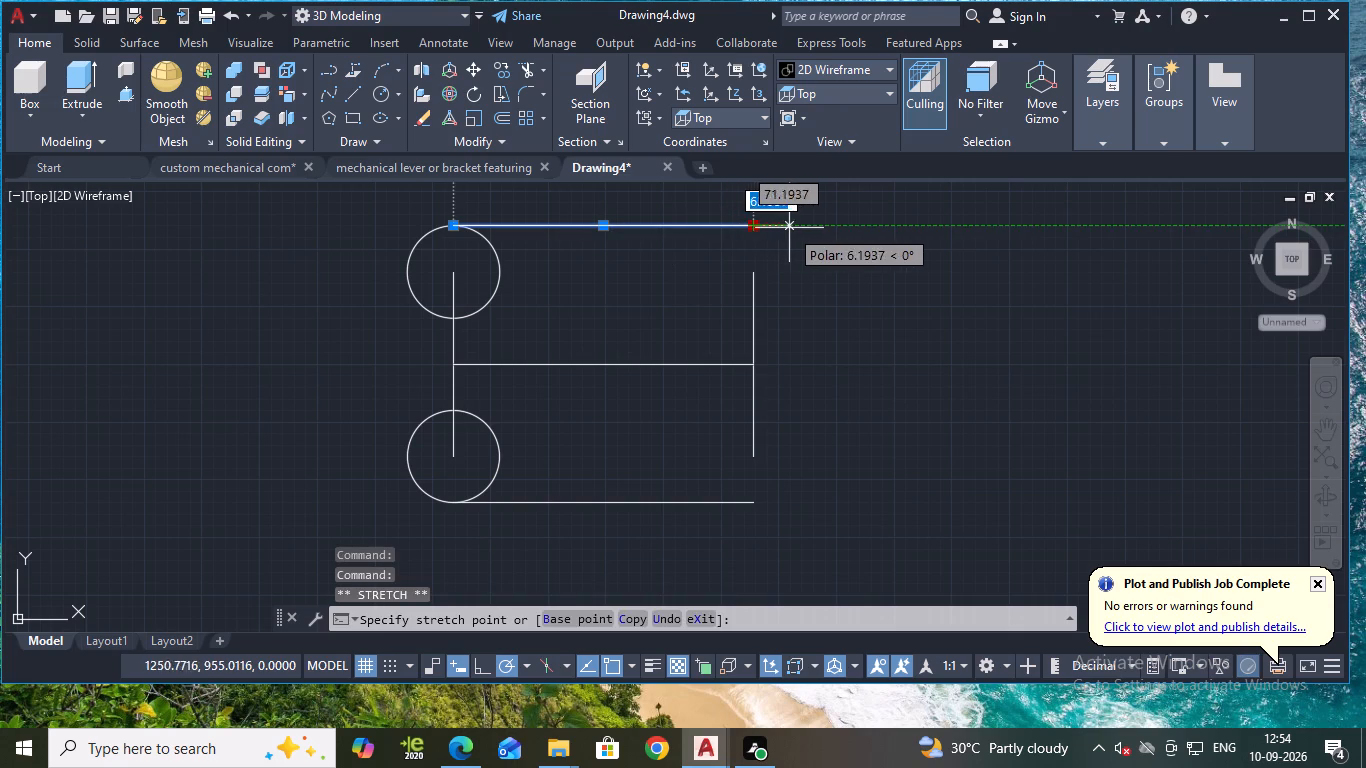
click(974, 229)
key(Escape)
key(space)
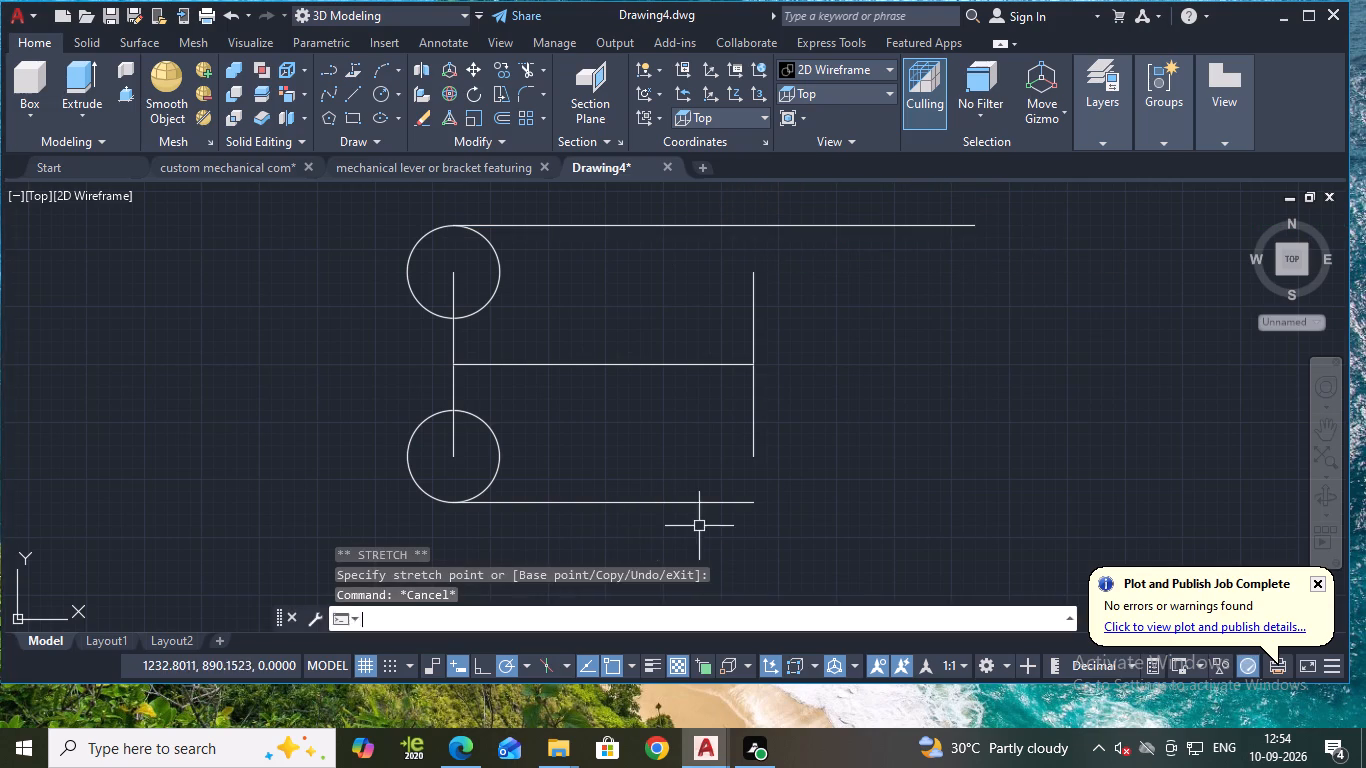
key(Escape)
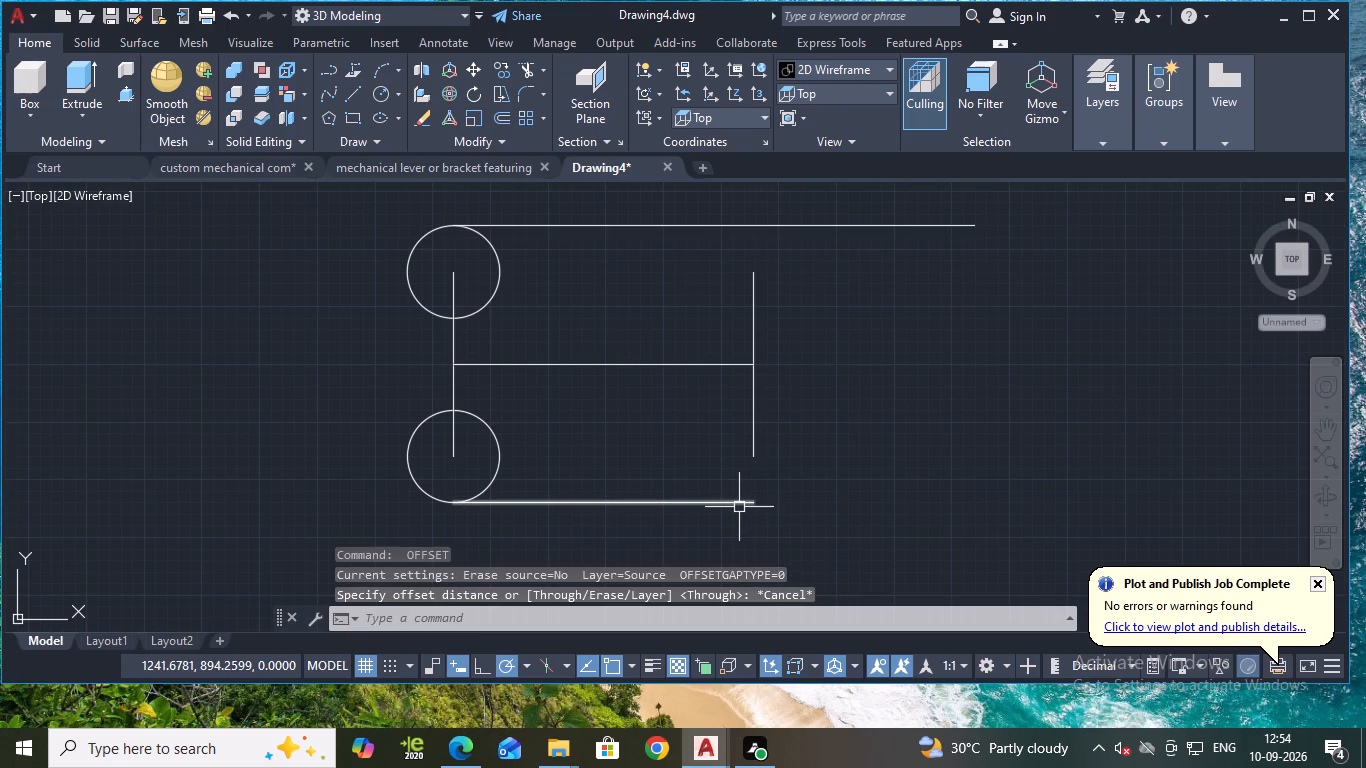
Stretch the right end of the lower horizontal line horizontally for a total length of about 147 units.
click(730, 500)
click(752, 501)
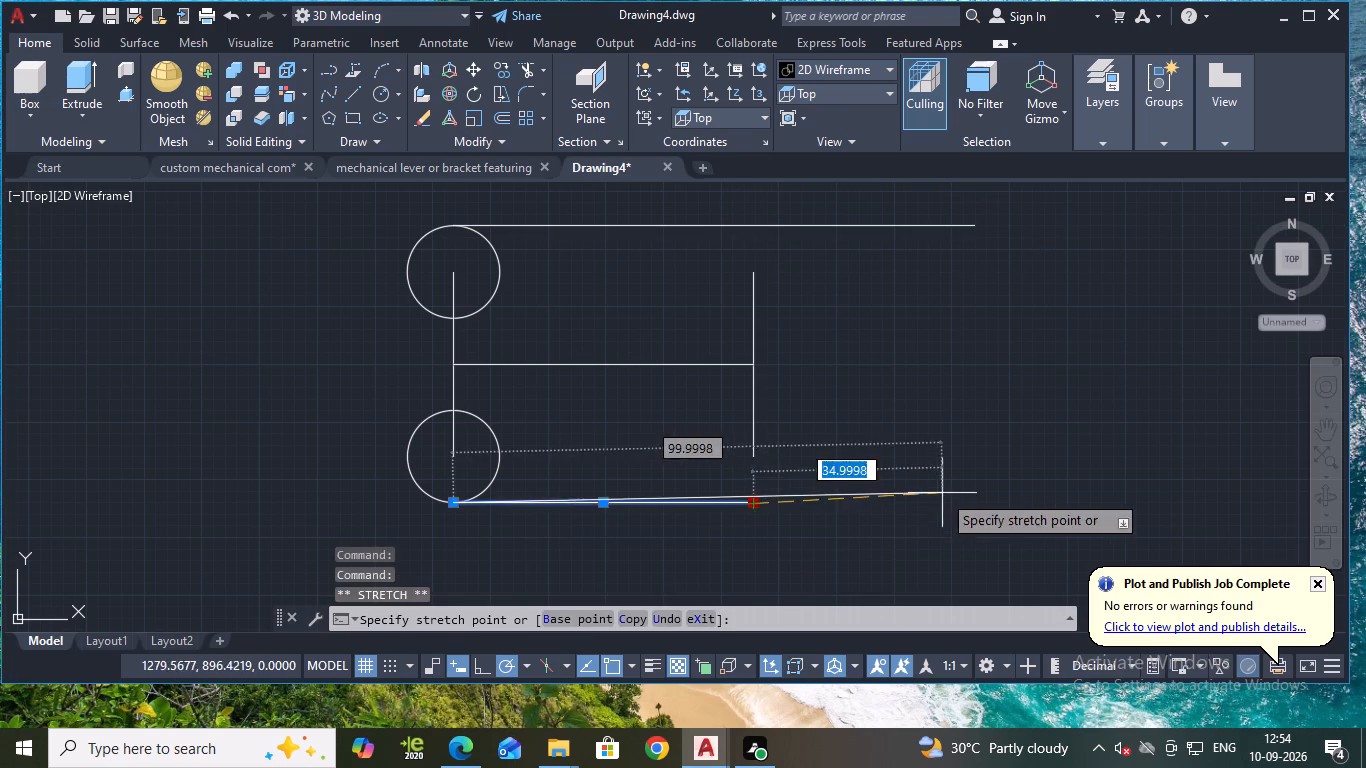
click(1130, 505)
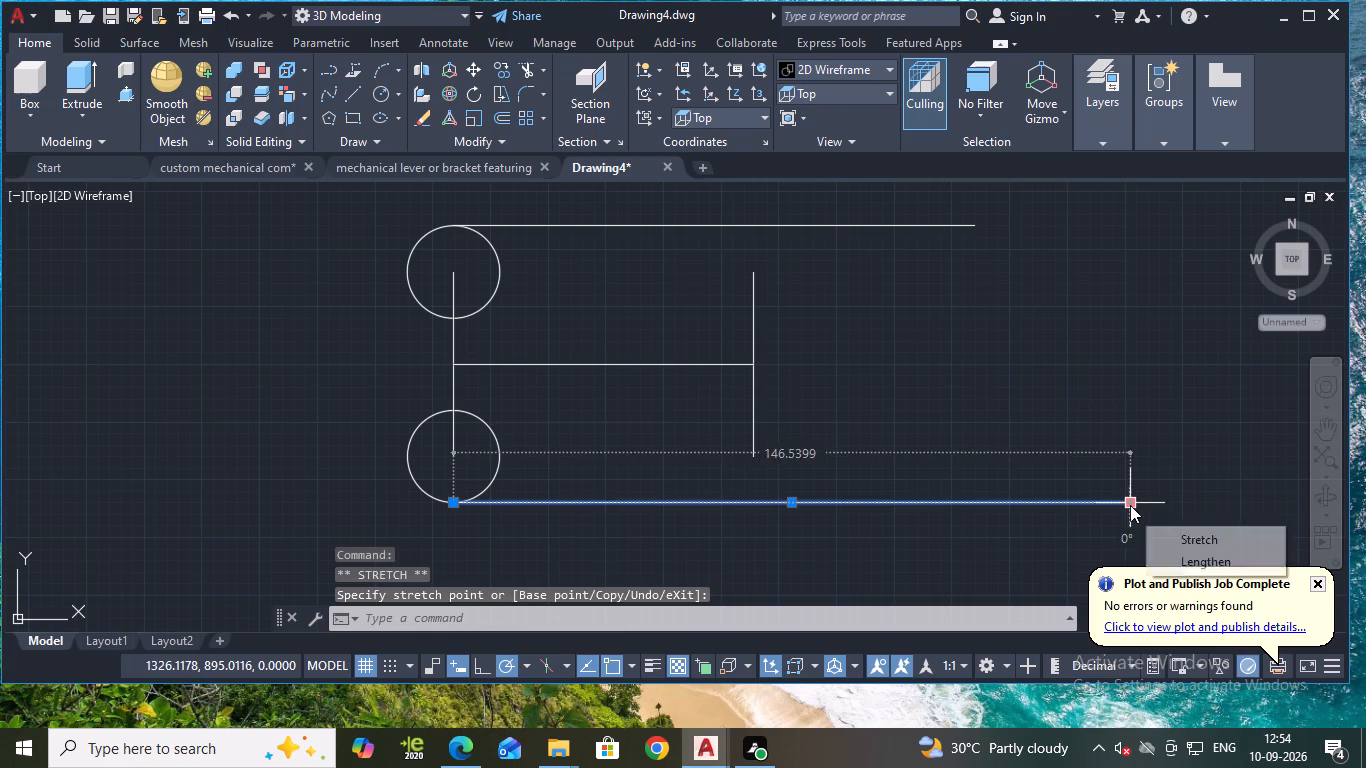
key(Escape)
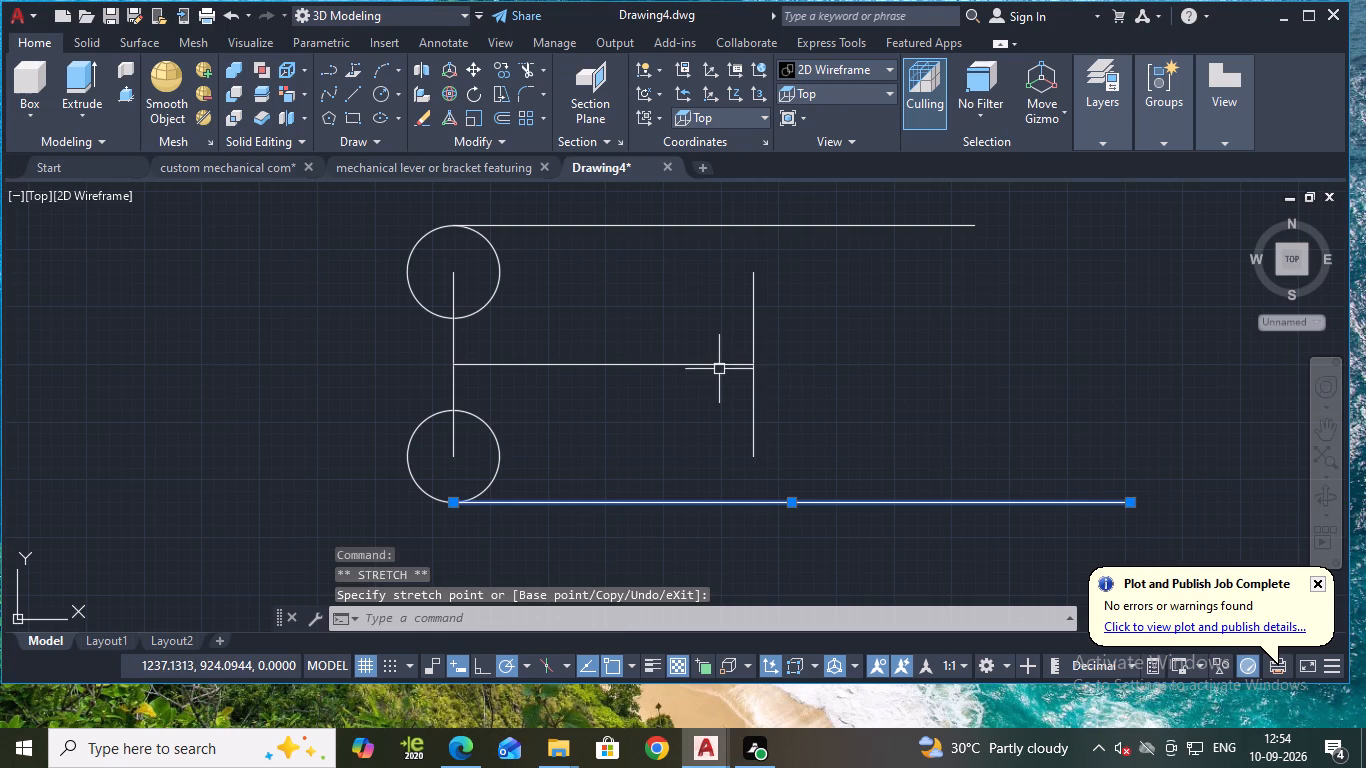
Stretch the right end of the middle horizontal line horizontally for a total length of about 133 units.
click(719, 369)
click(755, 365)
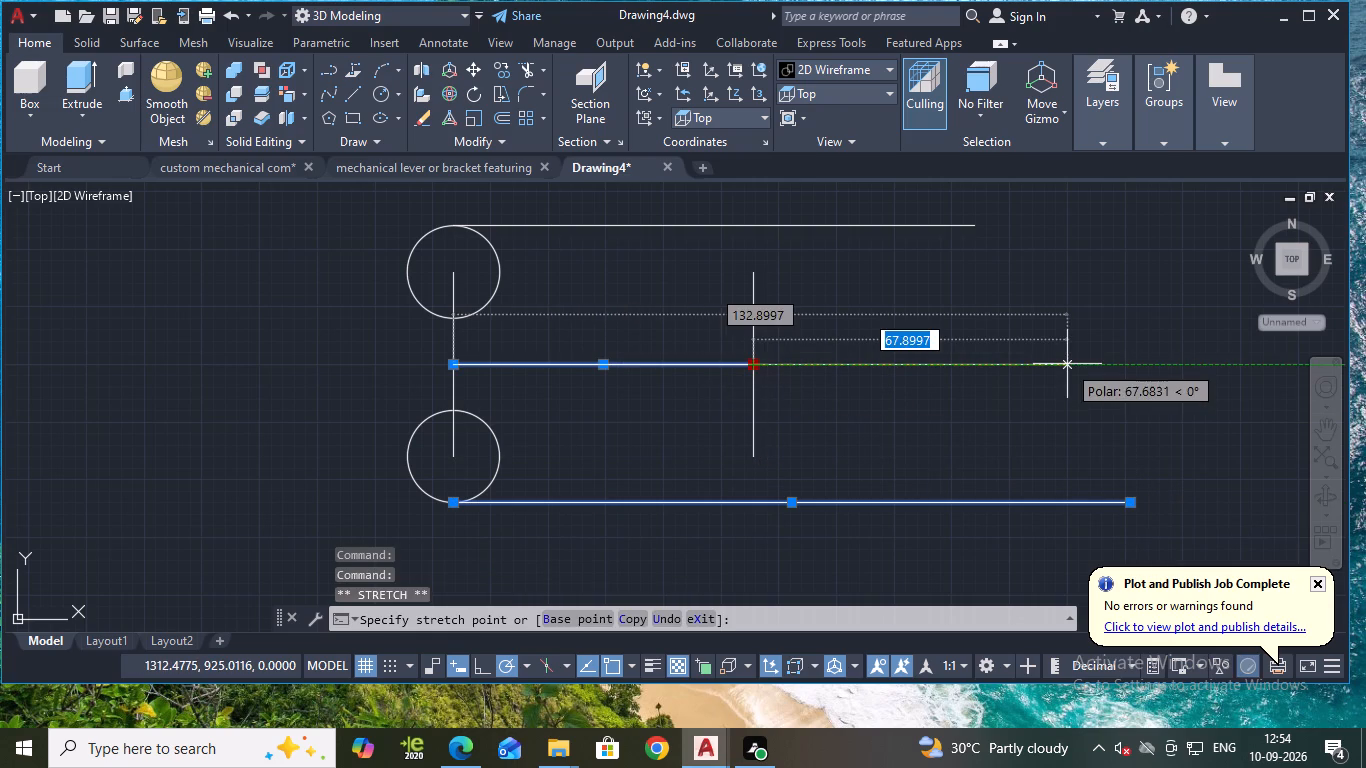
click(1067, 364)
key(Escape)
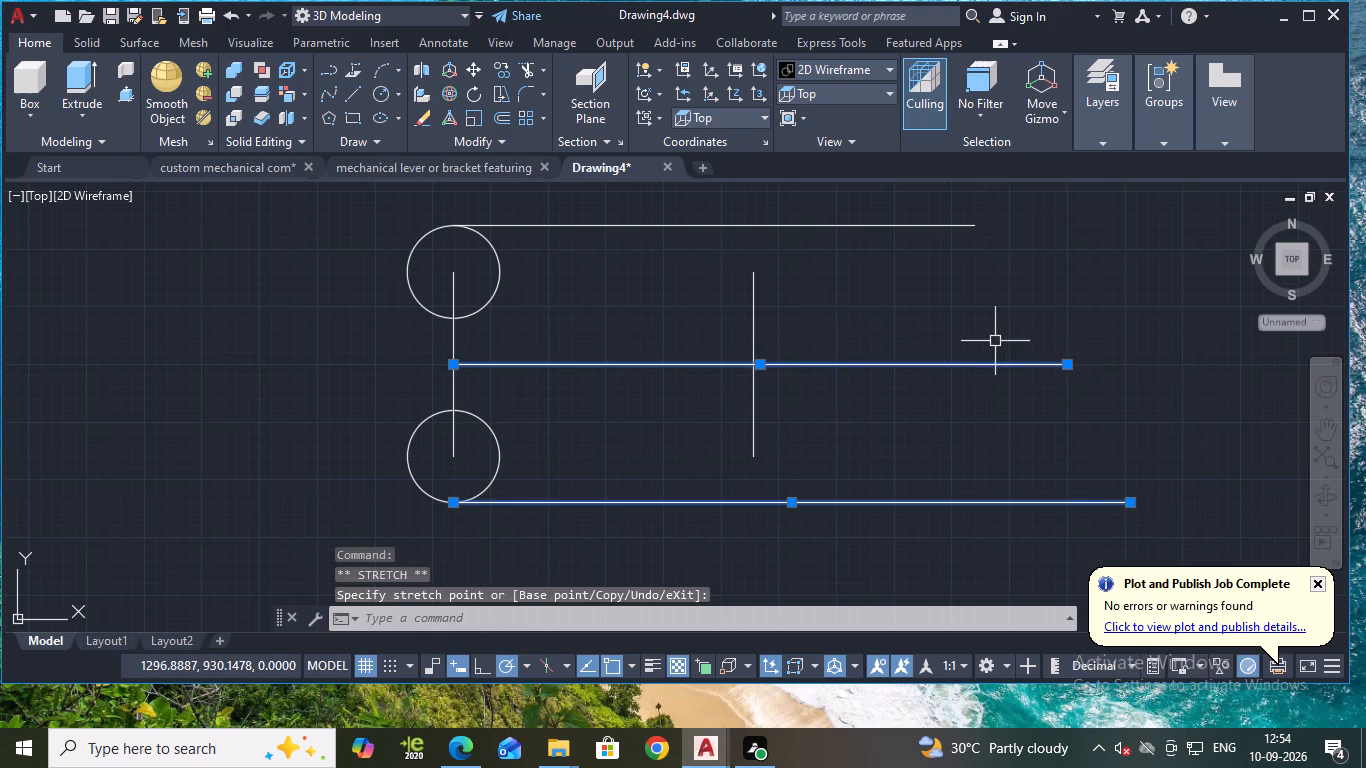
key(Escape)
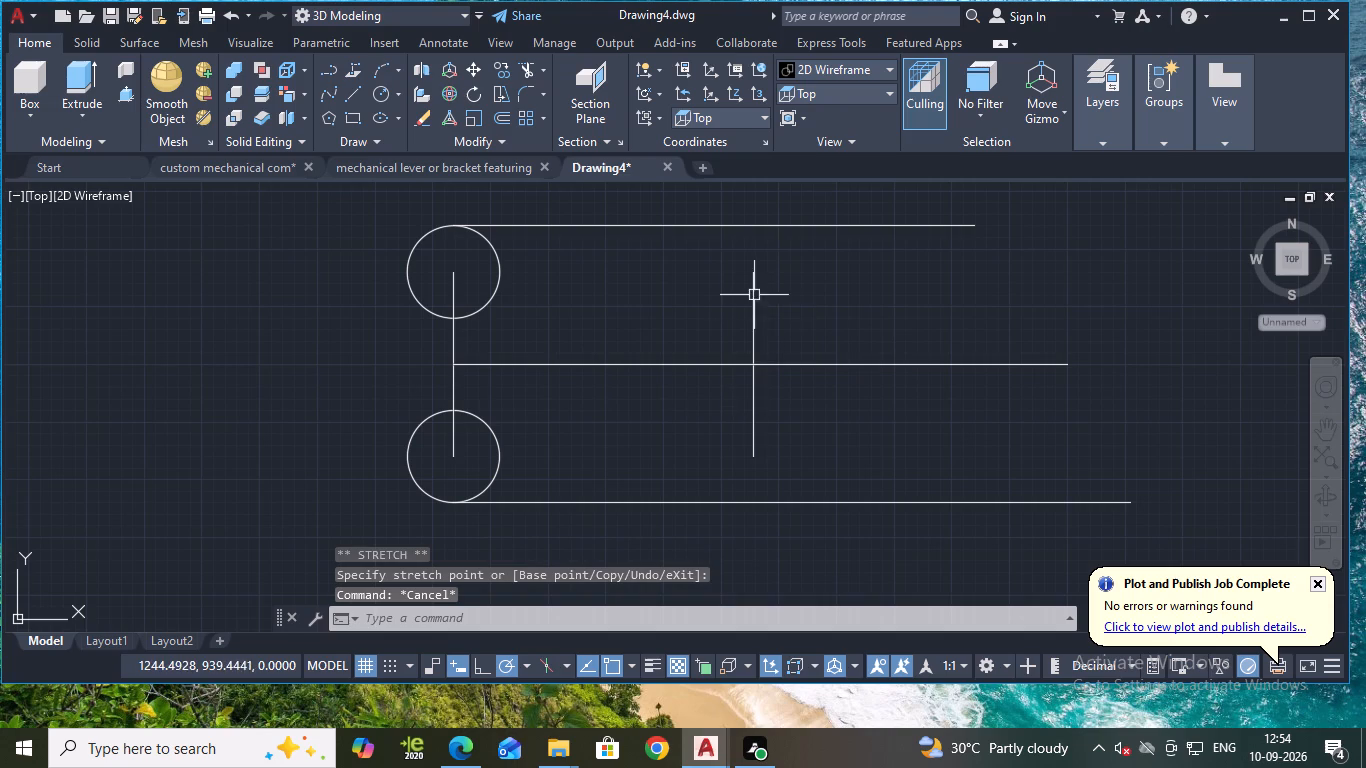
Stretch the top end of the right-hand vertical line about 16 units straight up, past the upper horizontal line.
click(752, 282)
click(753, 276)
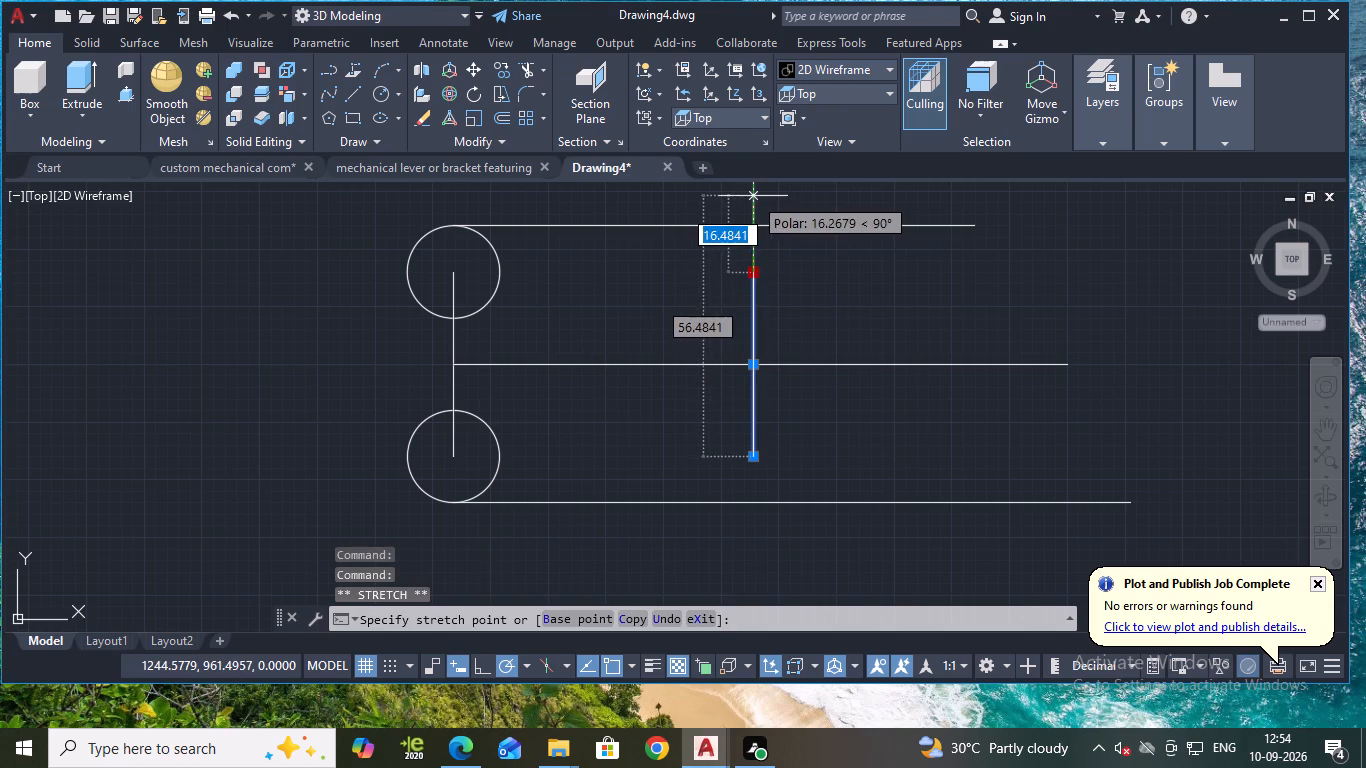
click(752, 196)
key(Escape)
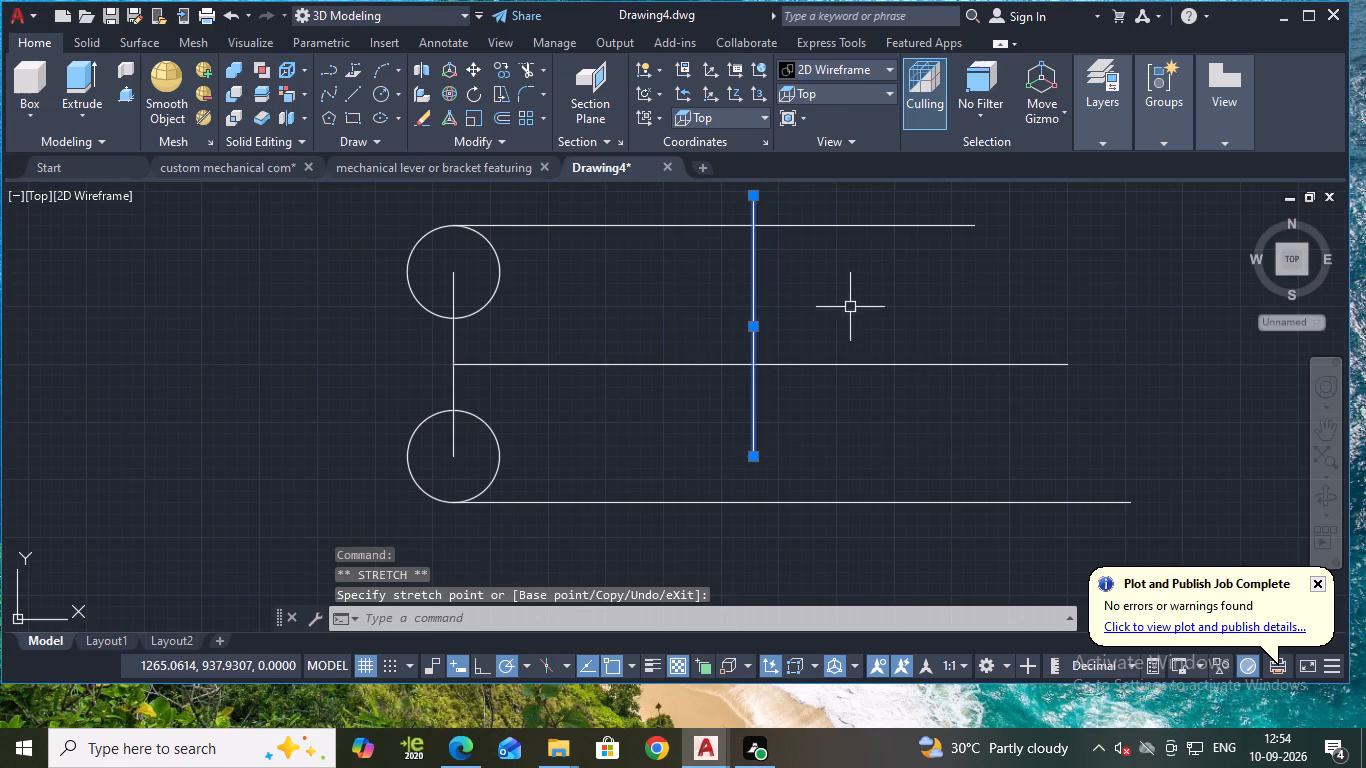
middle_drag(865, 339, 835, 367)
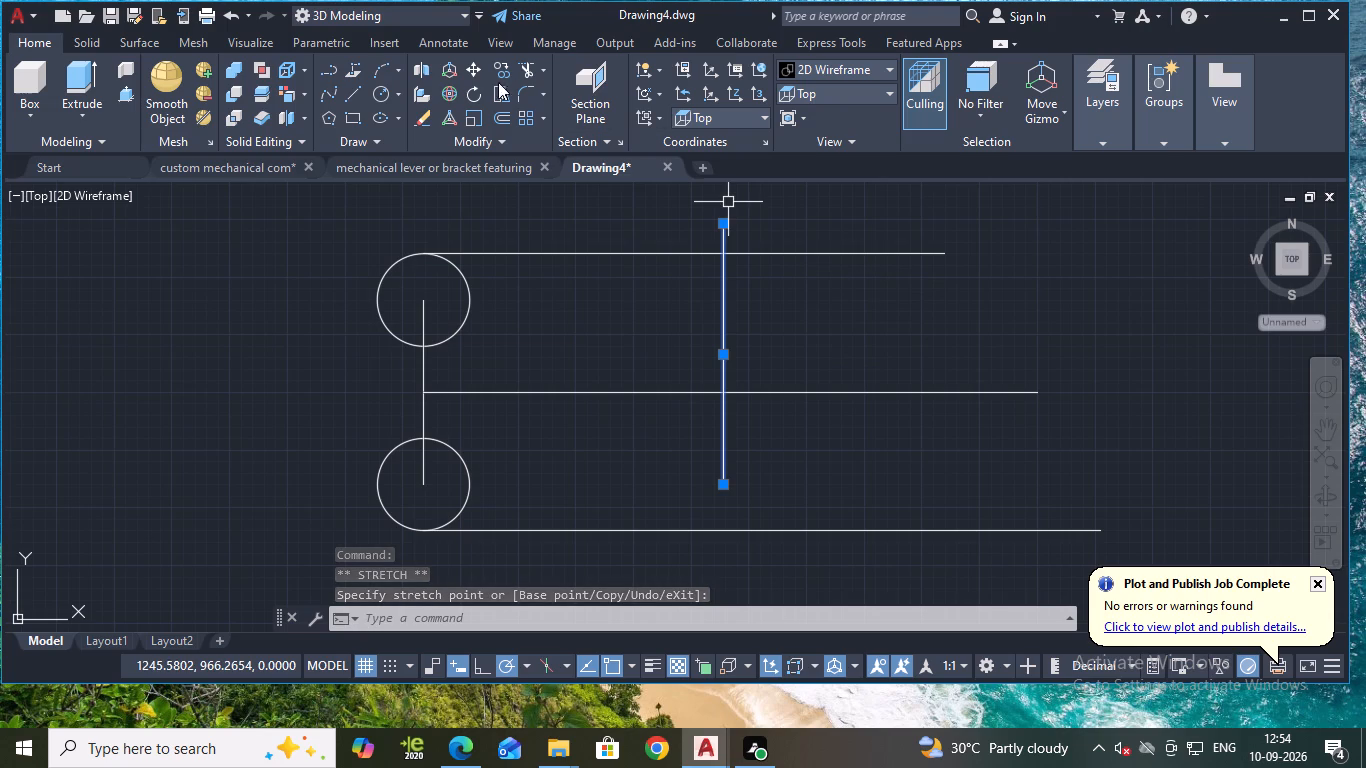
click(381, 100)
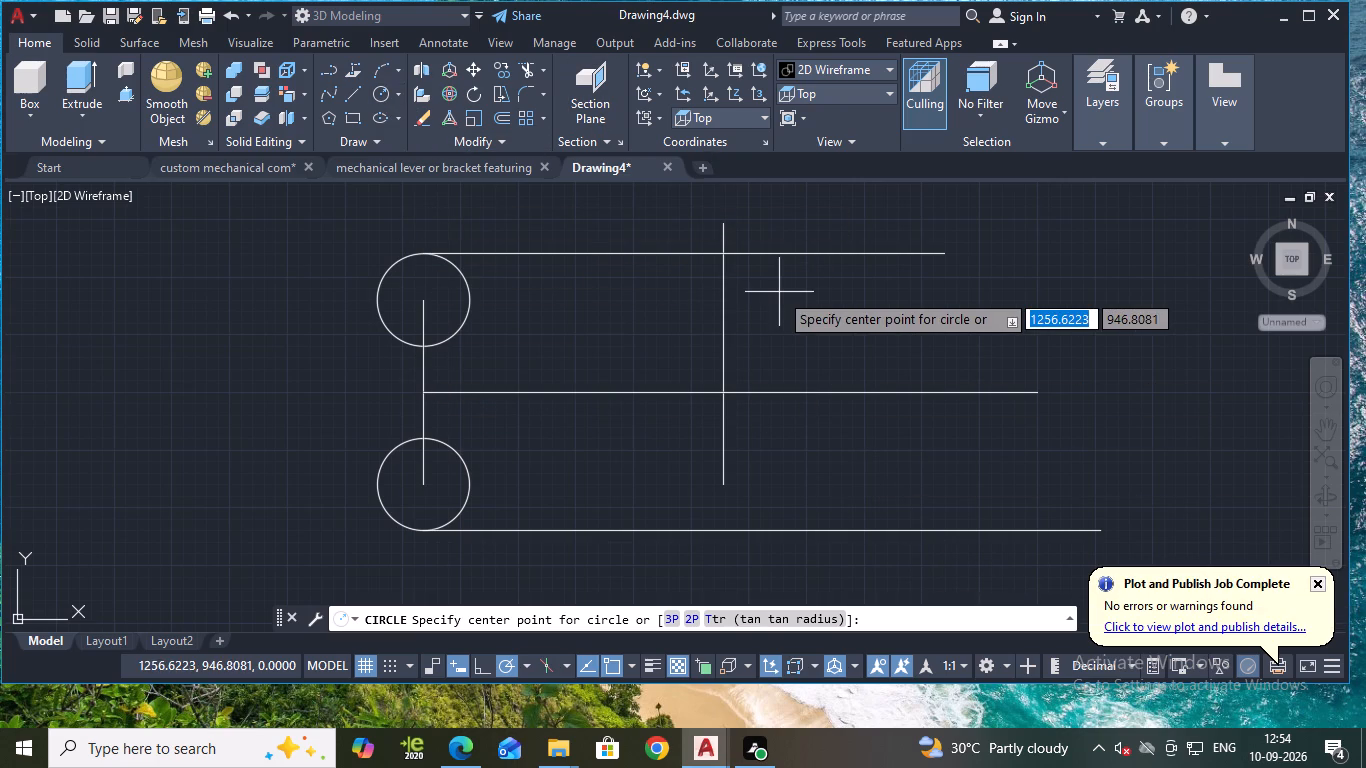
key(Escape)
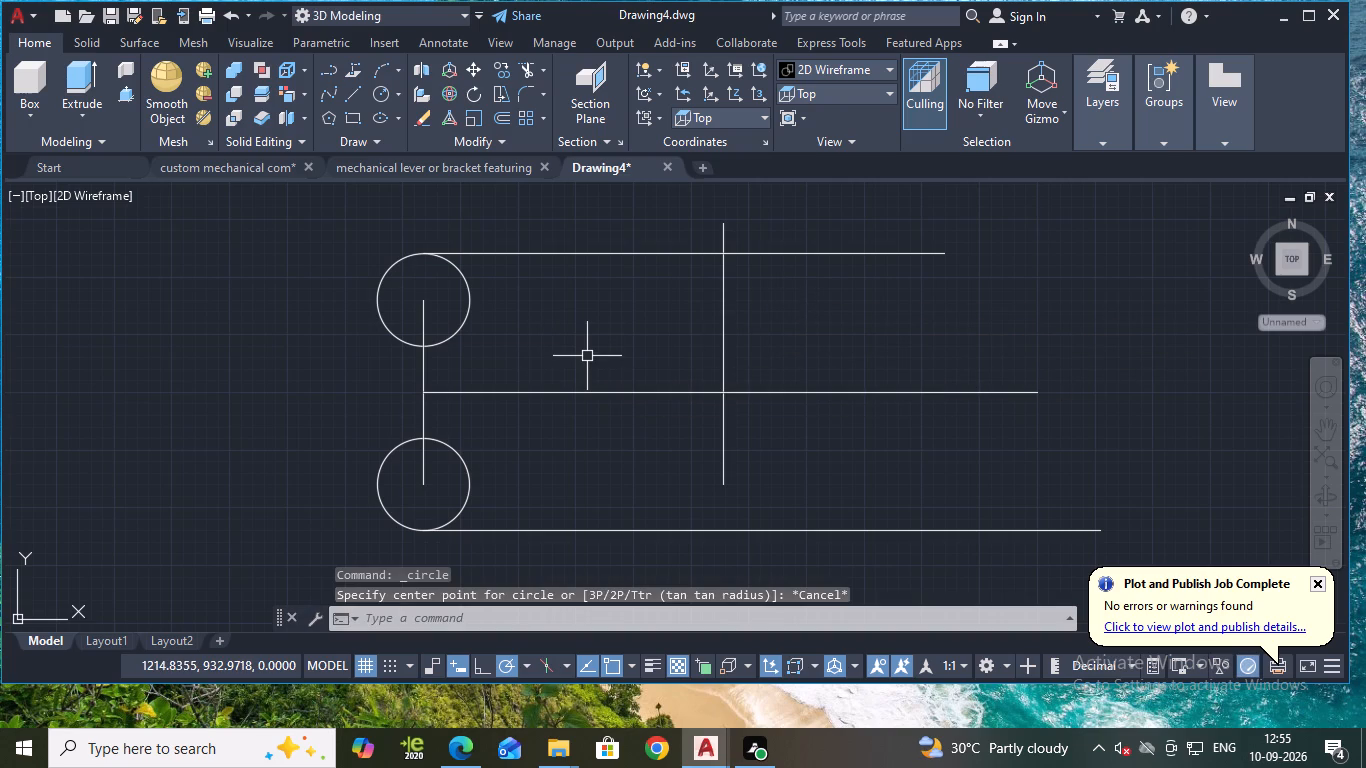
Offset the vertical line between the two circle centres 30 units to the right.
key(o)
key(Return)
key(Return)
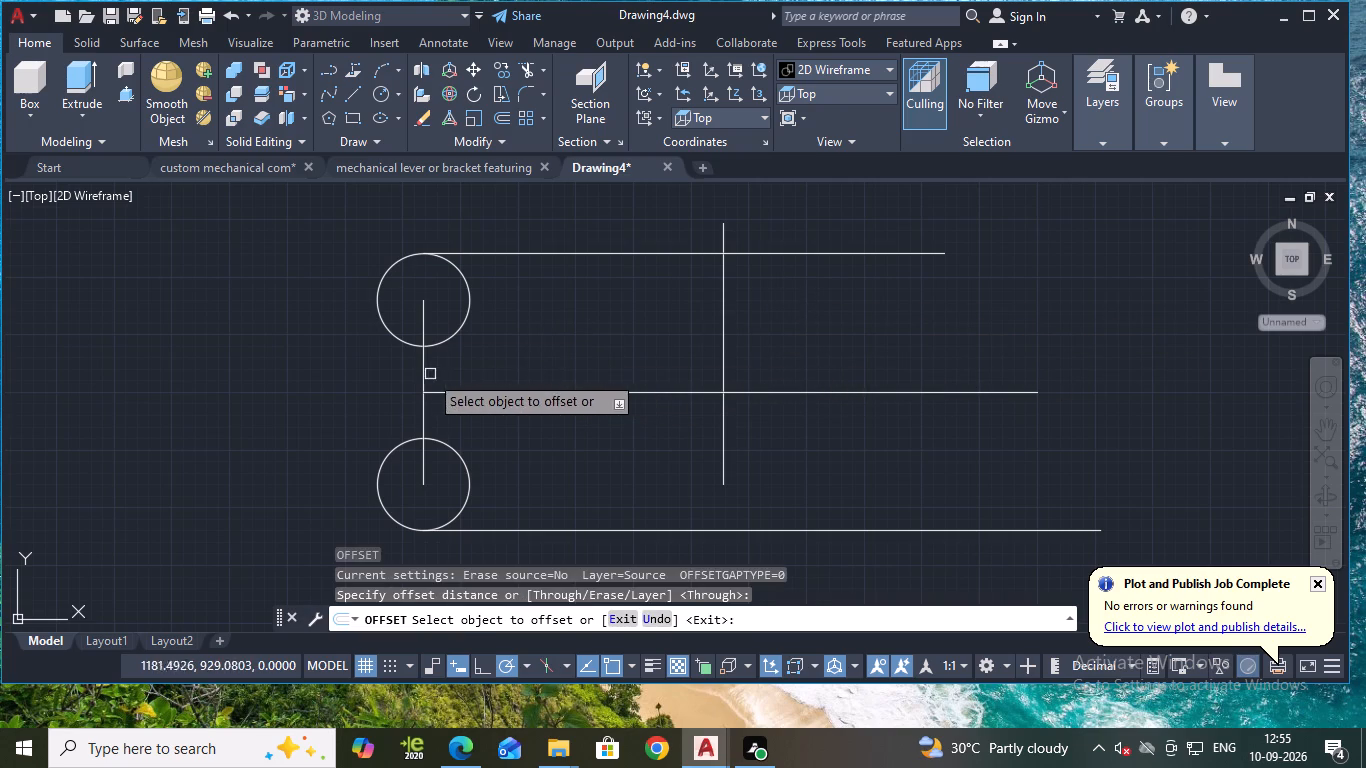
click(426, 372)
text(30)
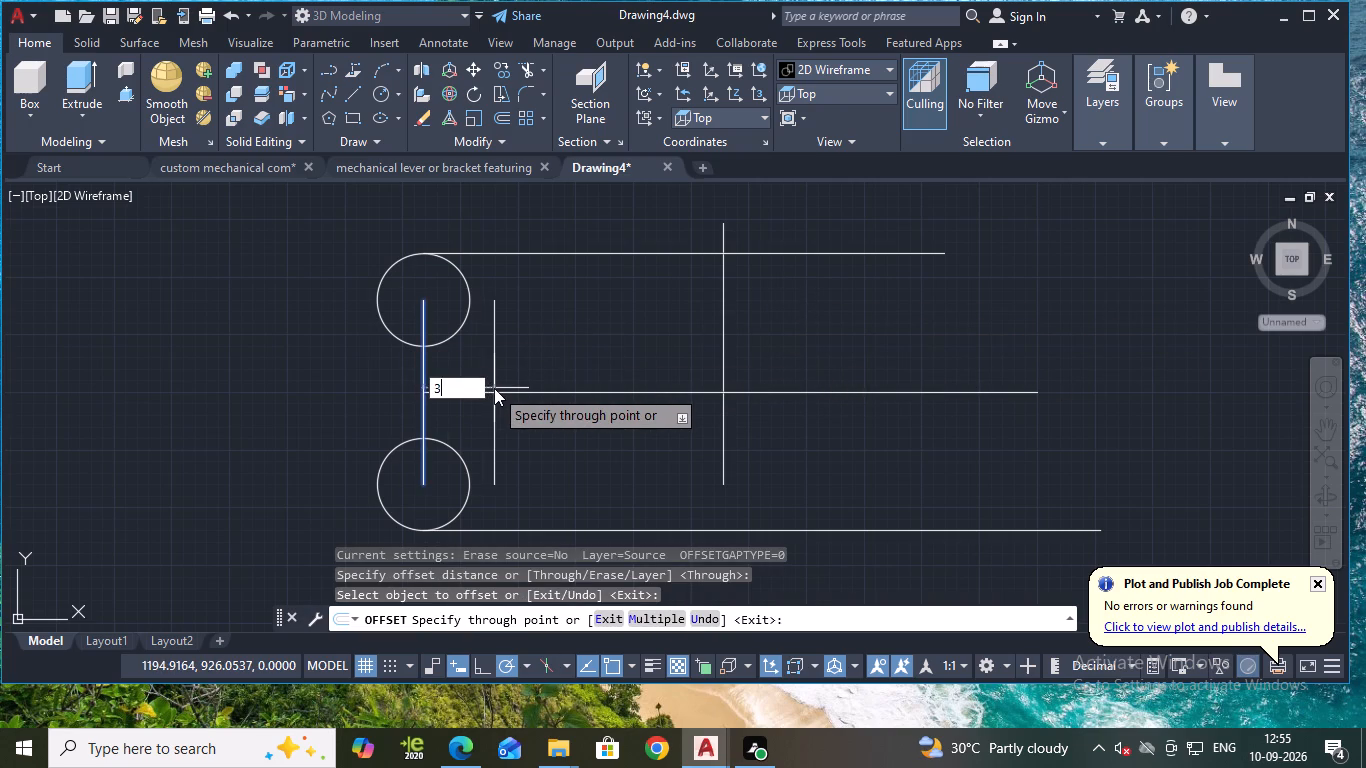
key(Return)
key(Escape)
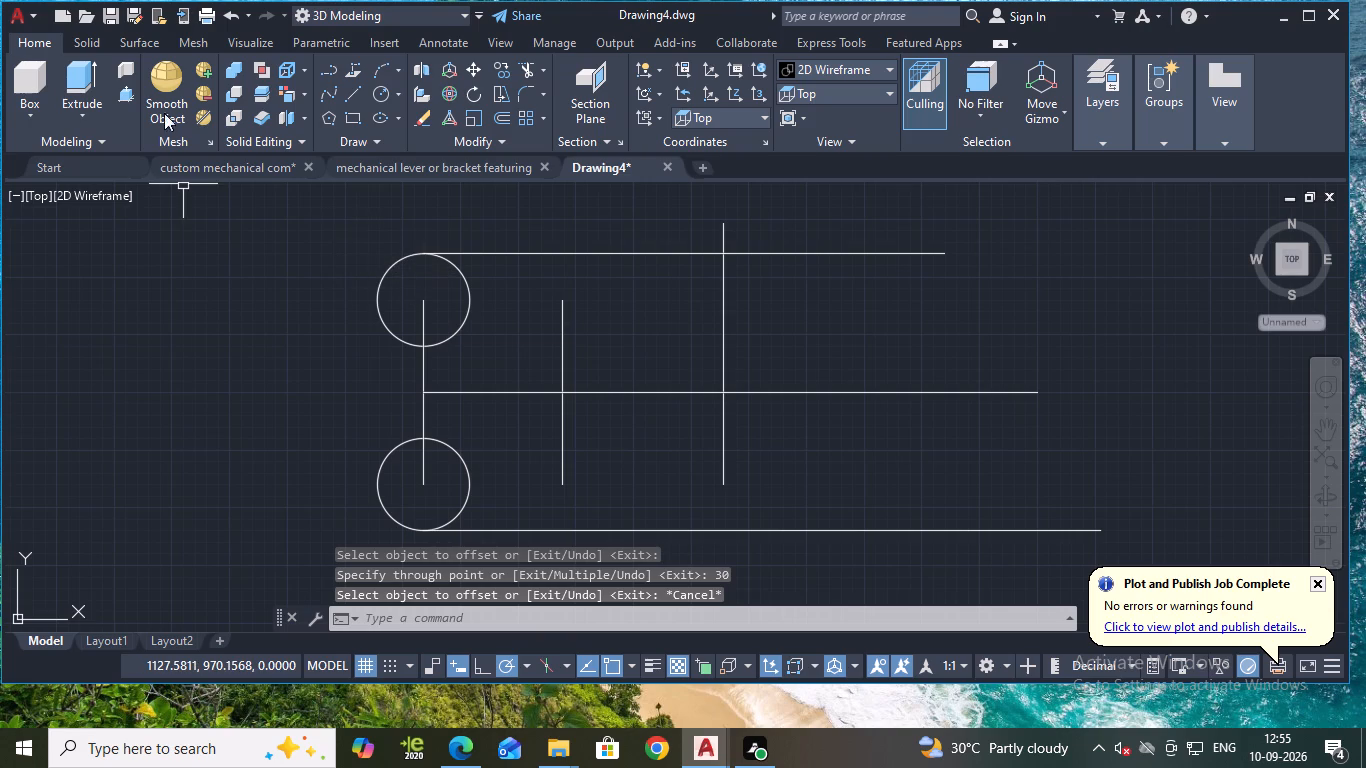
Draw a radius-10 circle centred where the 30-unit offset vertical line crosses the horizontal centre line.
click(382, 95)
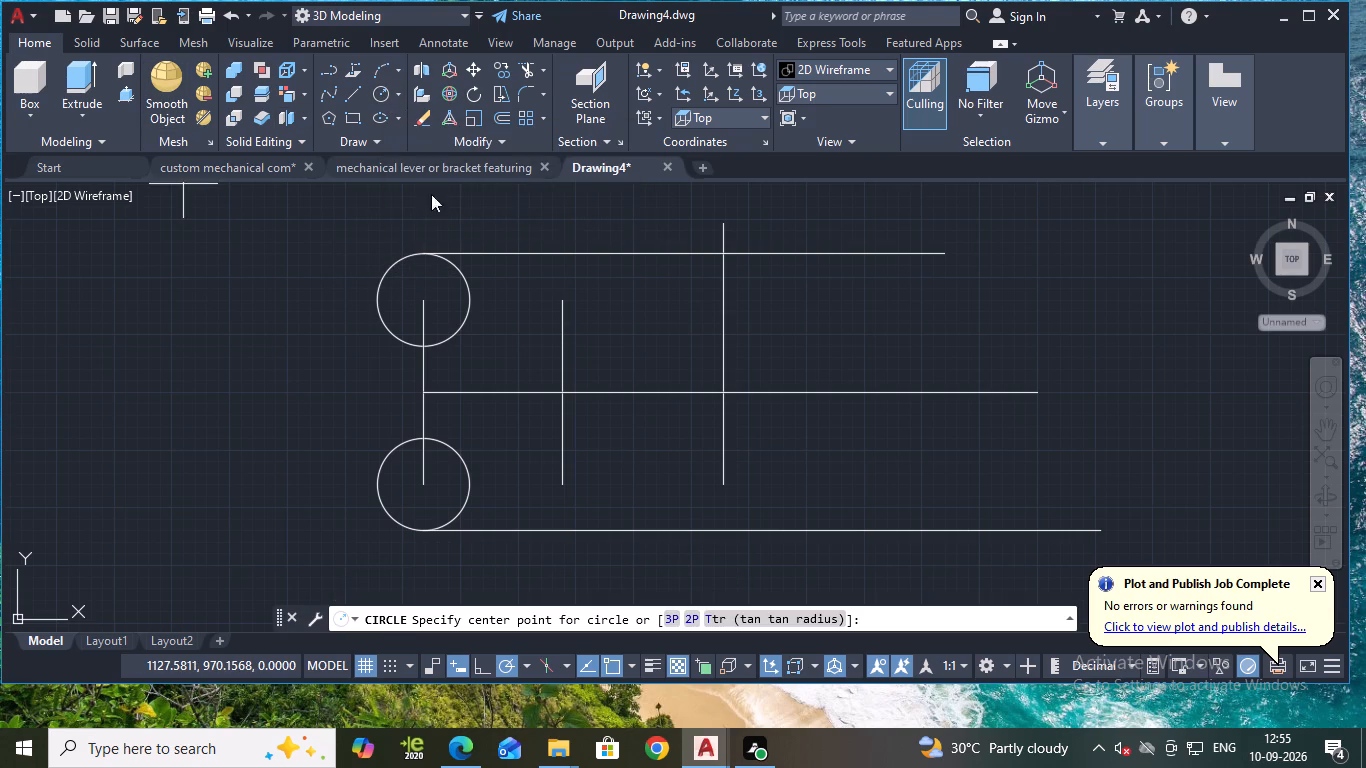
click(562, 390)
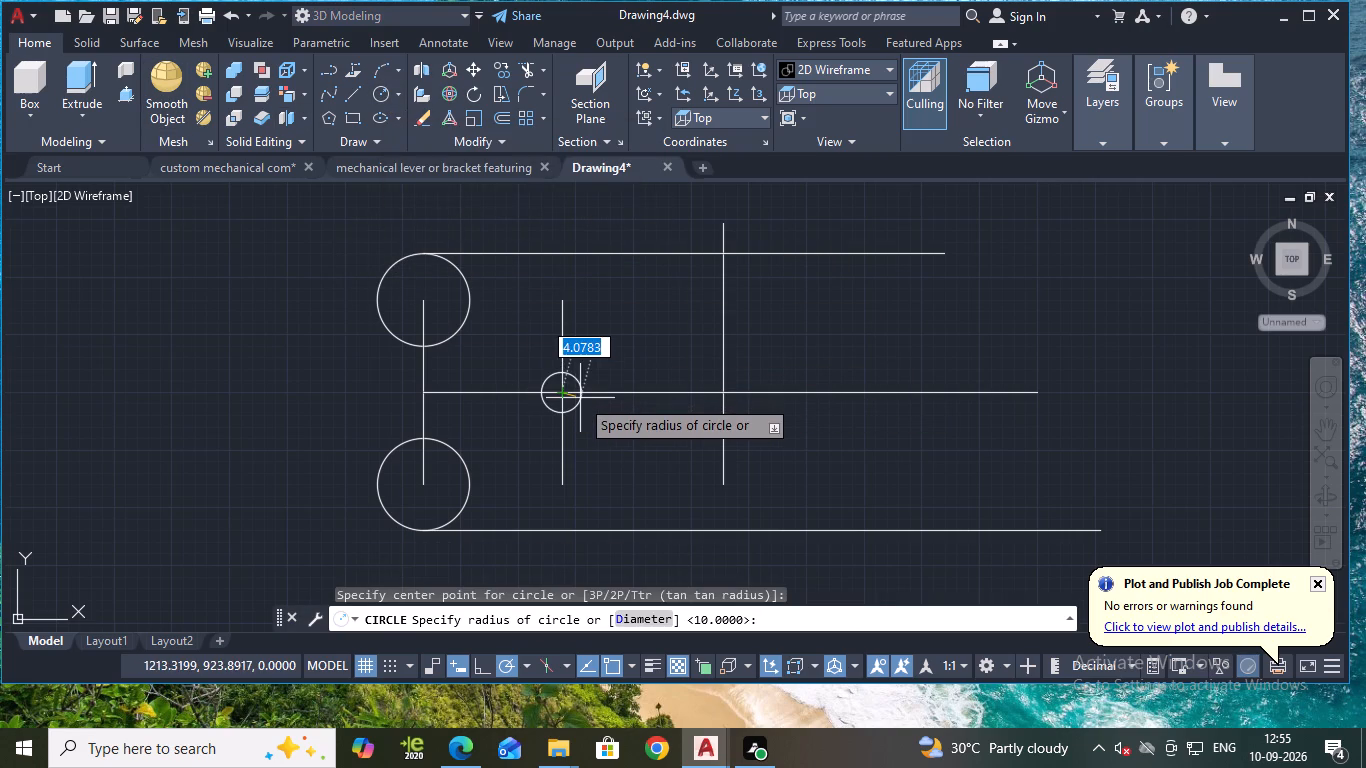
text(10)
key(Return)
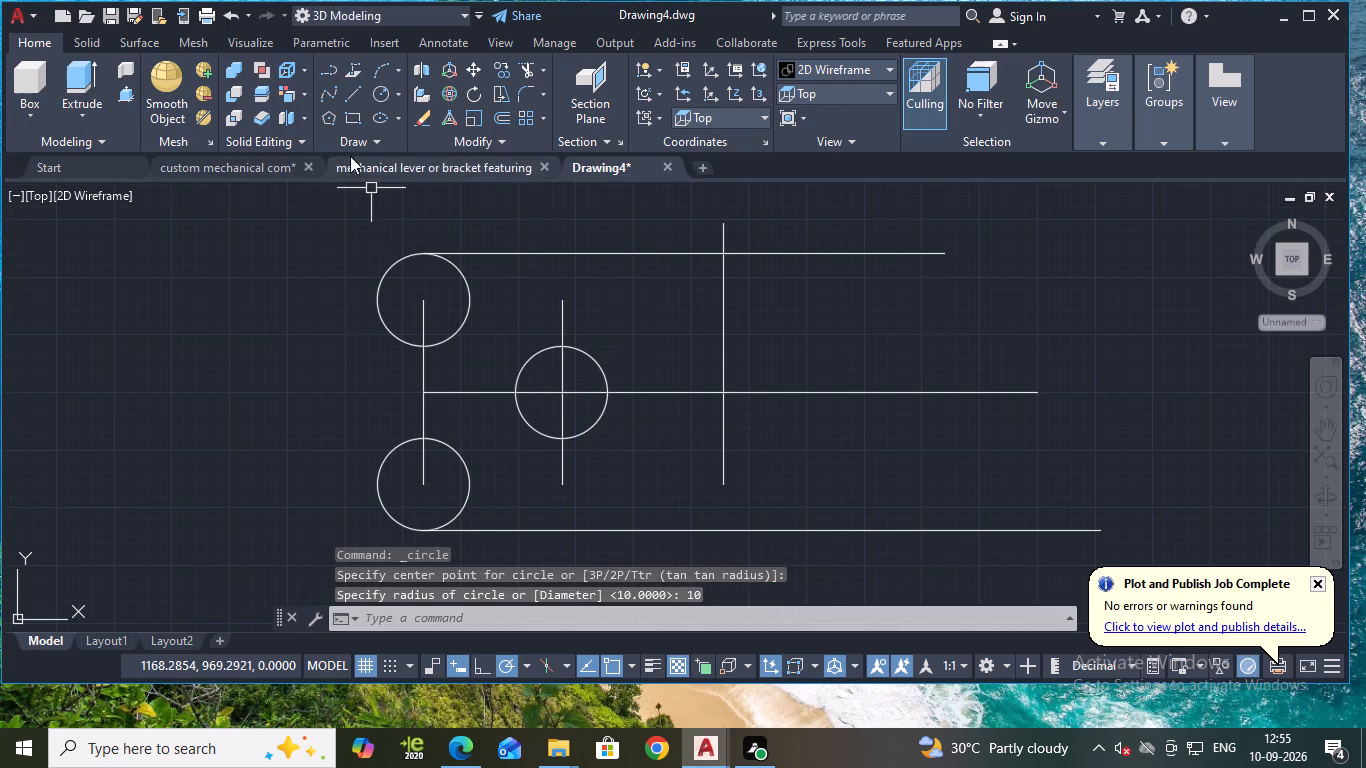
Draw a horizontal line from the bottom of the upper-left circle to the top of the middle circle.
click(353, 93)
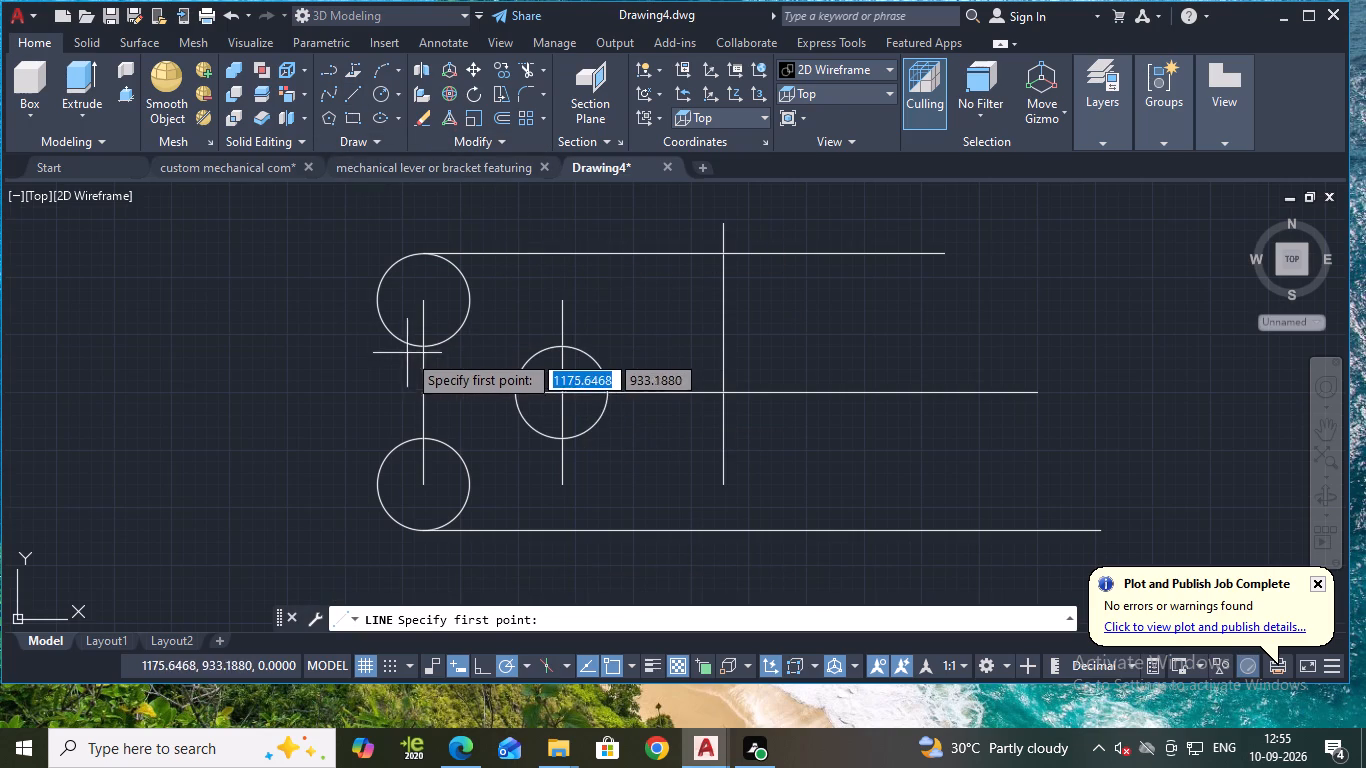
click(424, 347)
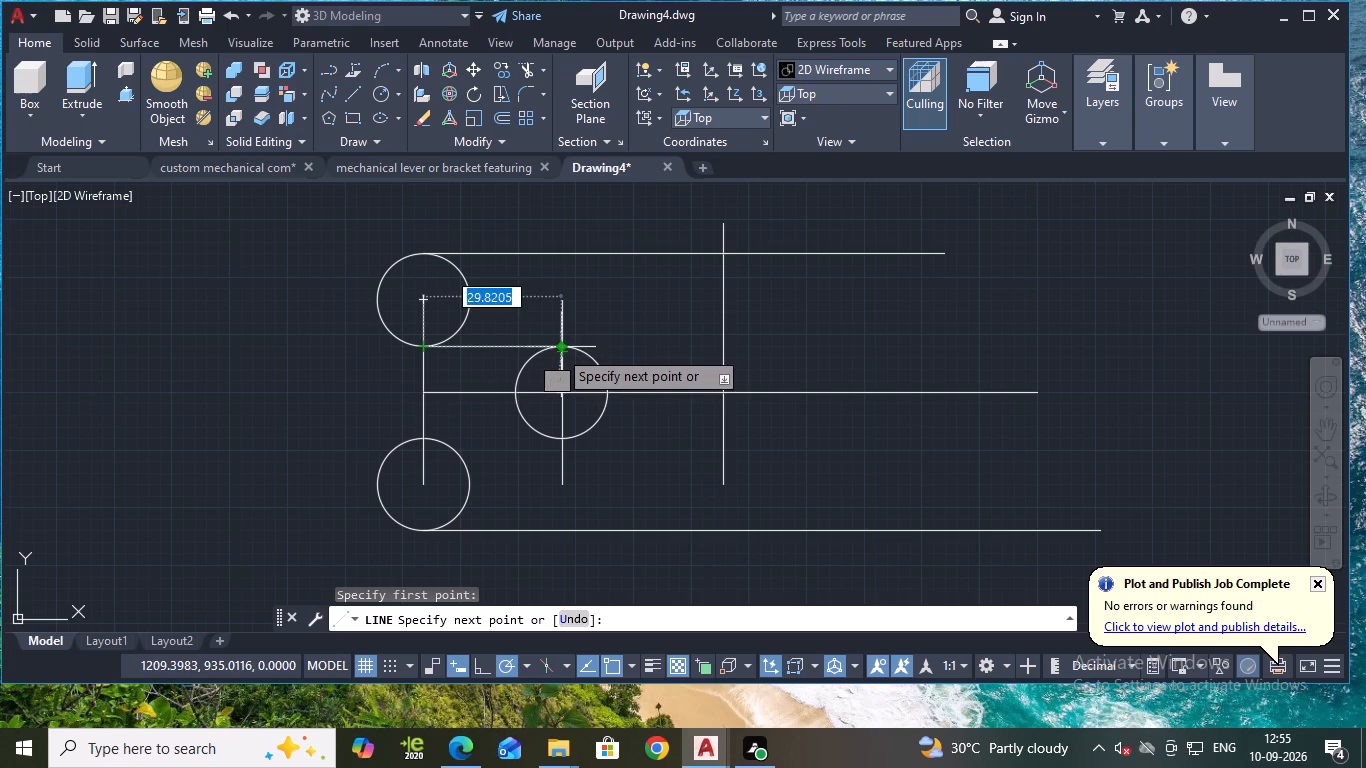
click(558, 349)
key(Escape)
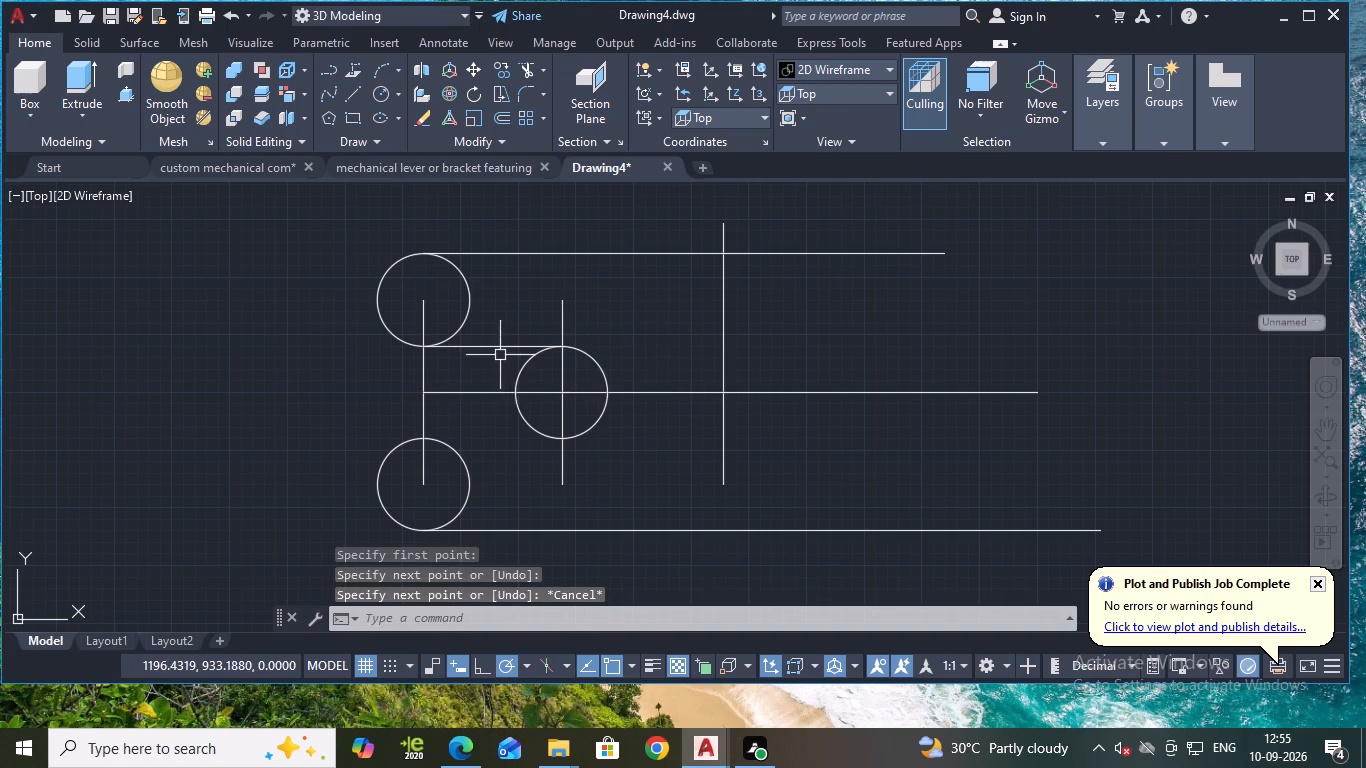
Mirror the short line joining the upper-left and middle circles about the horizontal centre line, keeping the original.
click(489, 350)
text(mi)
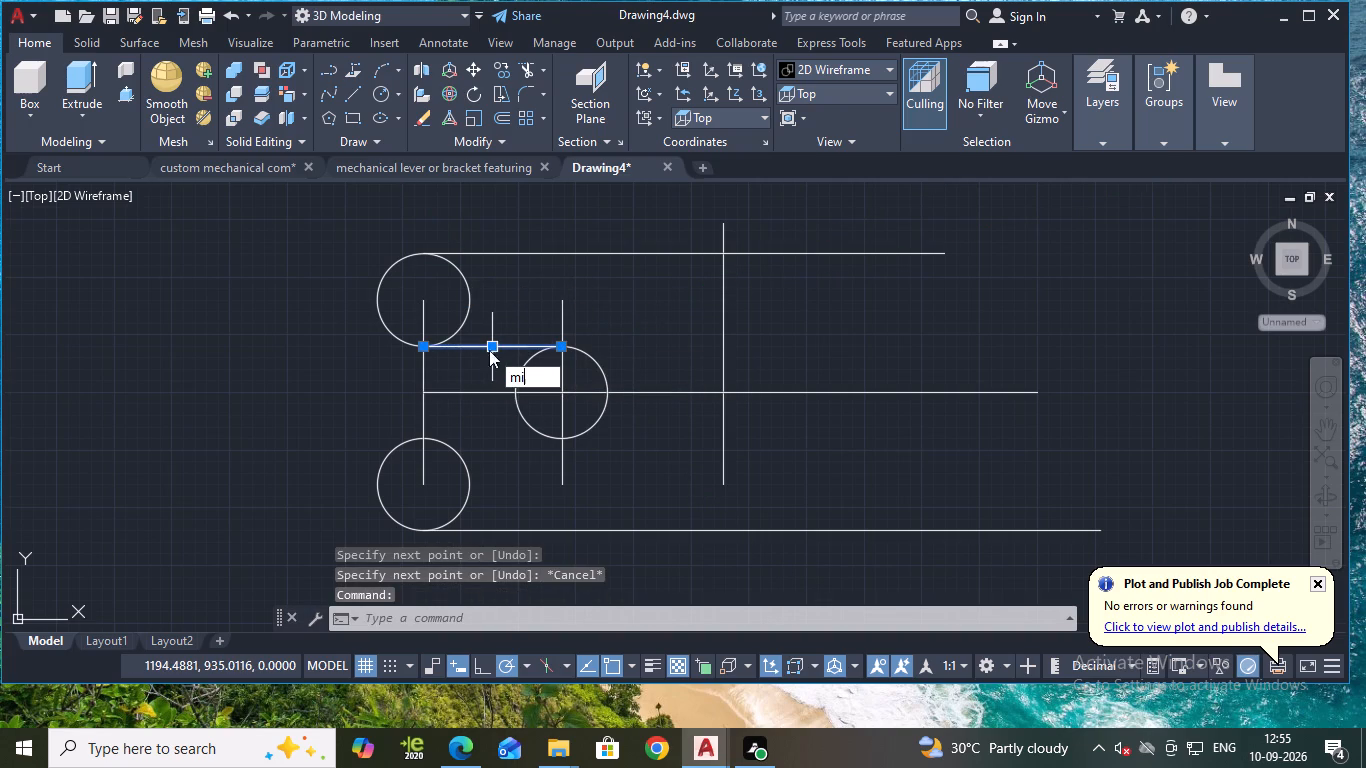
key(Return)
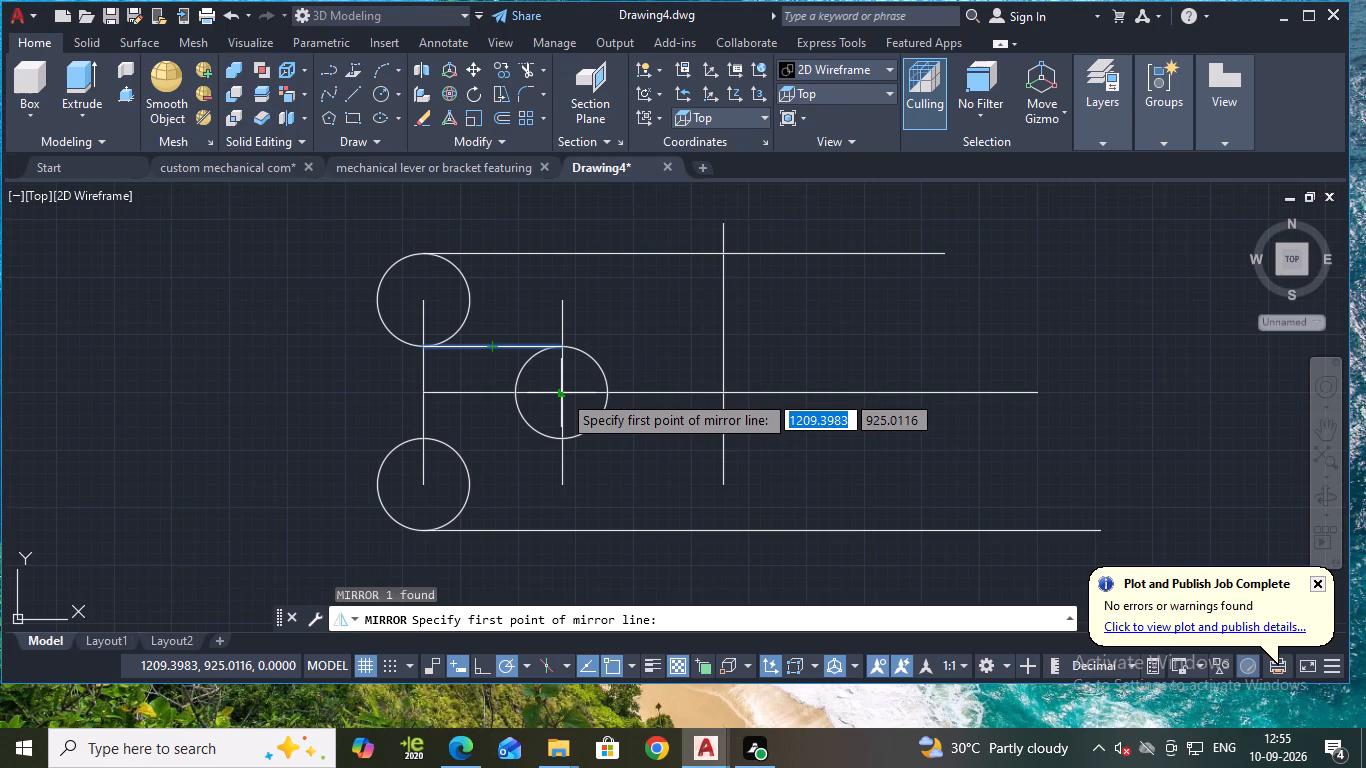
scroll(562, 391, up, 3)
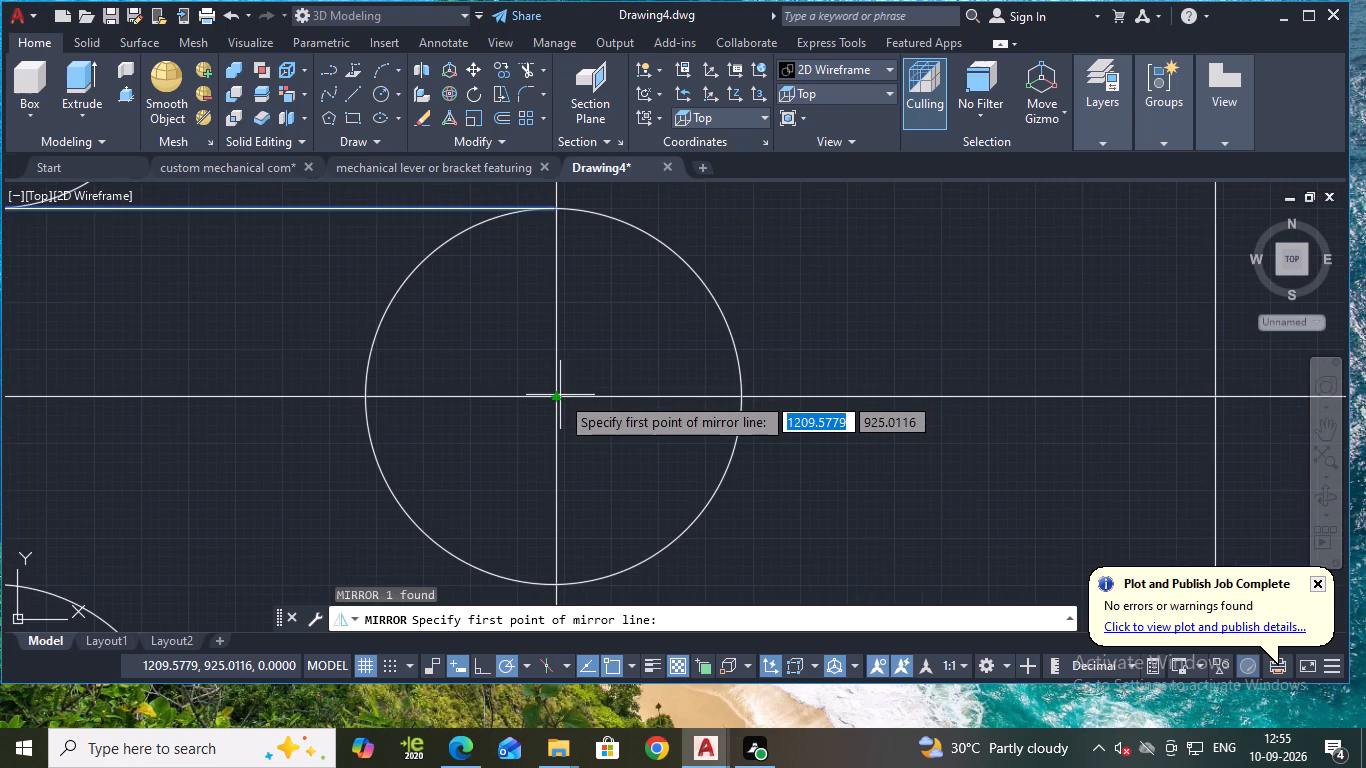
click(559, 395)
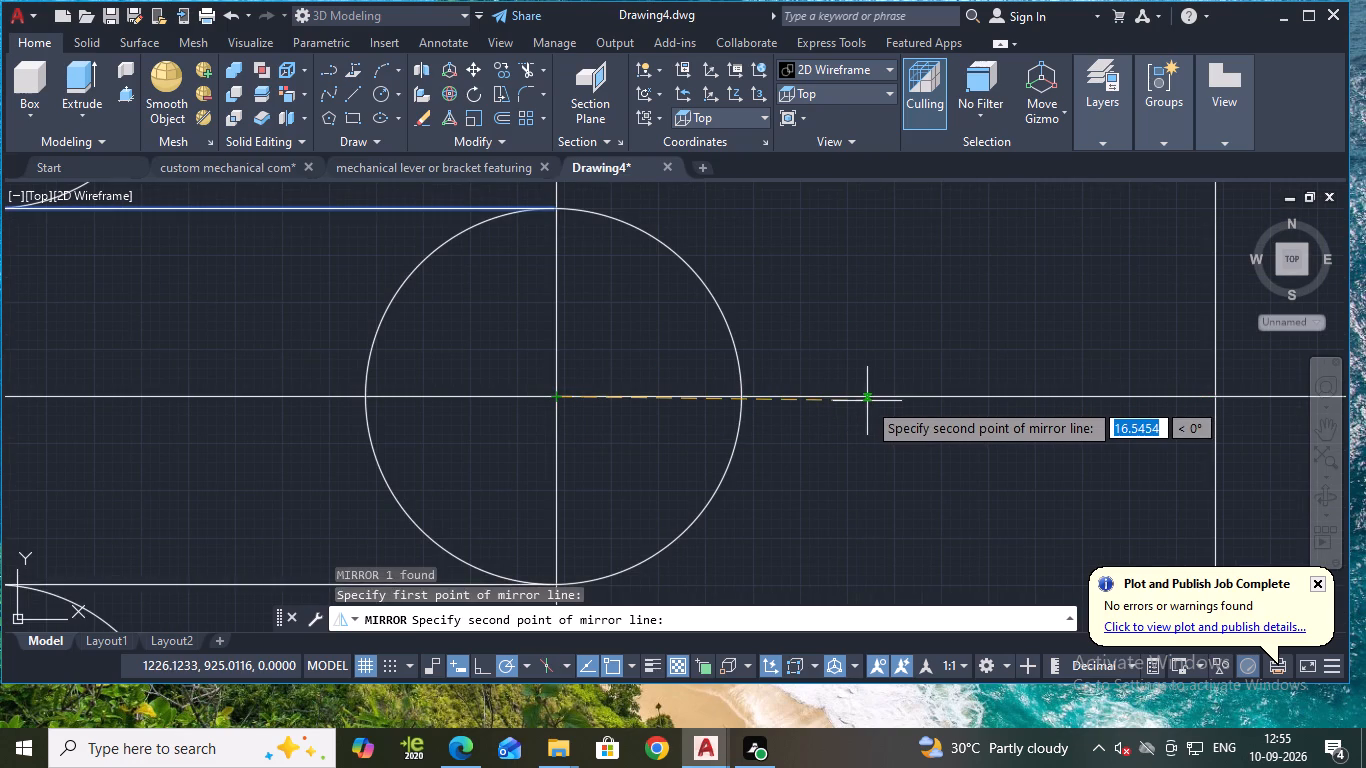
scroll(867, 401, down, 2)
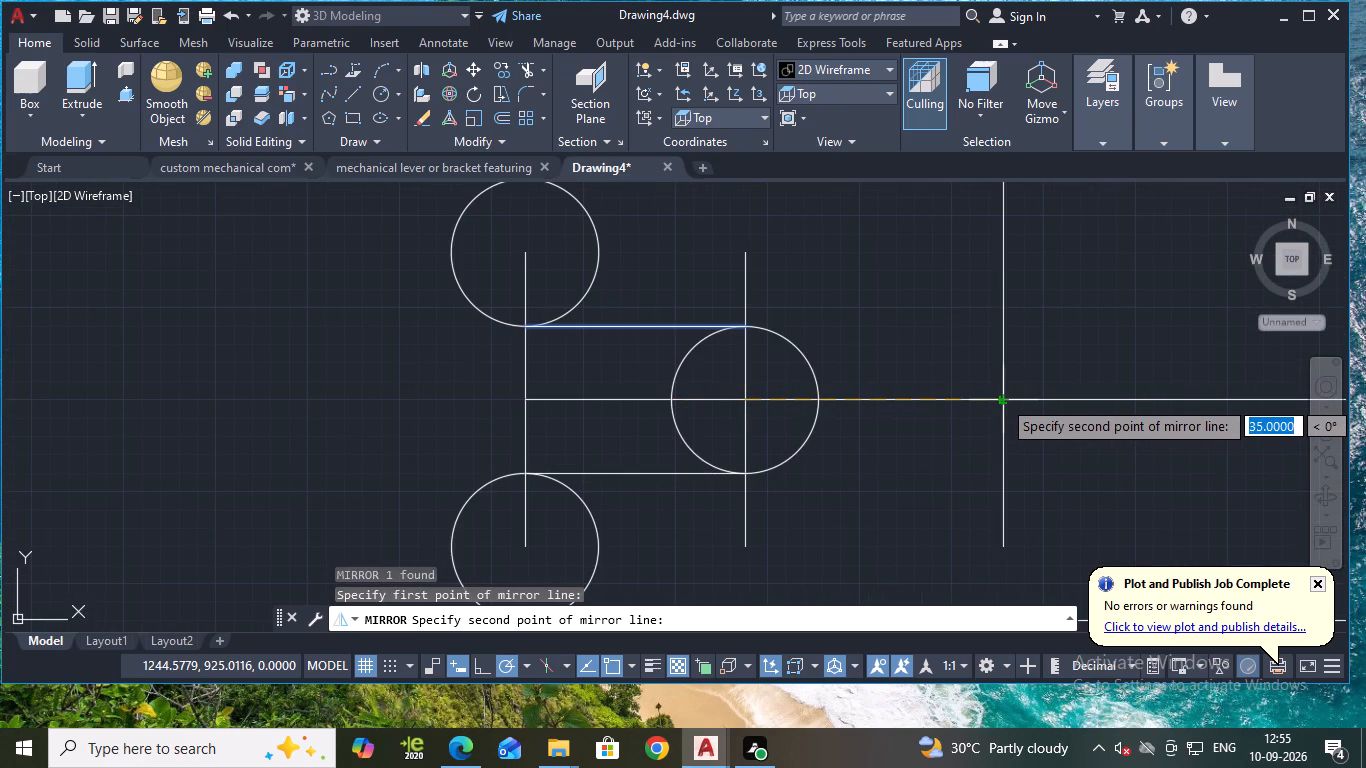
click(1002, 399)
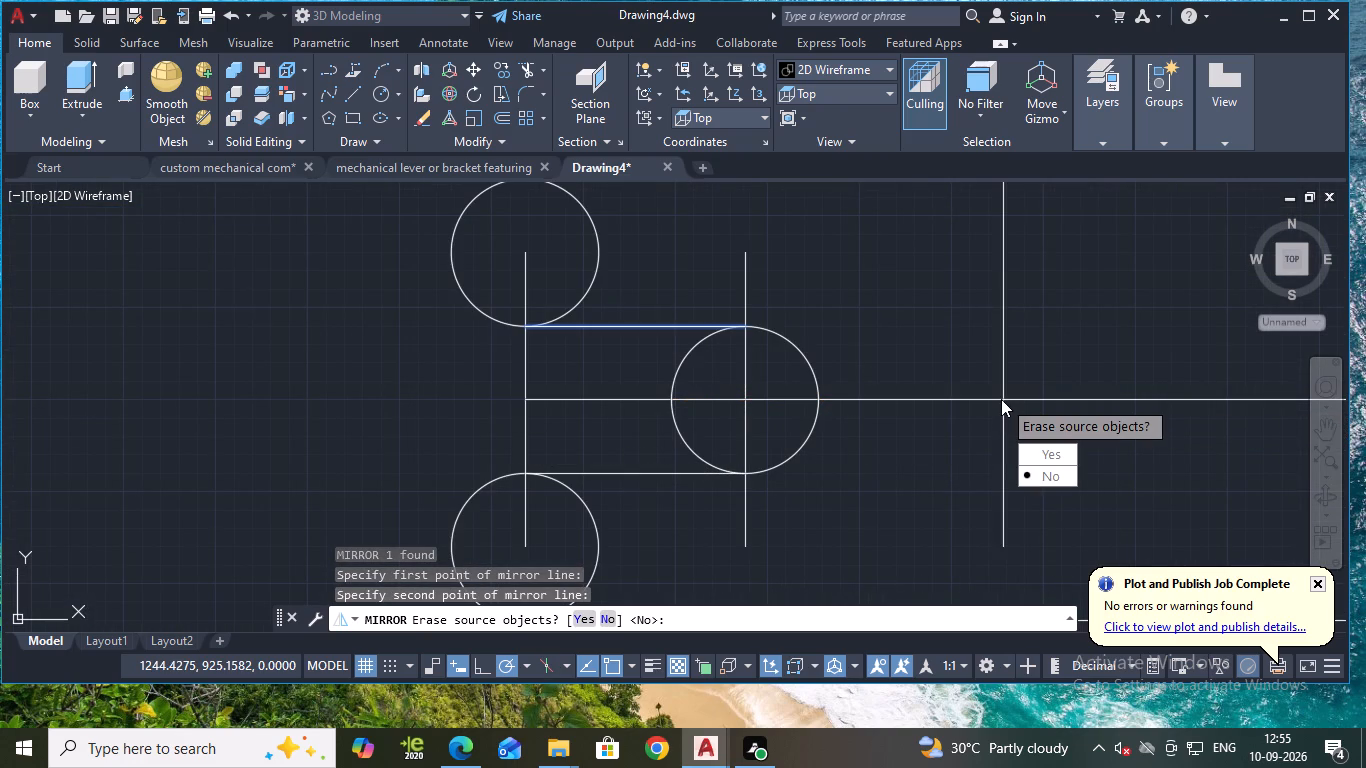
key(Return)
key(Escape)
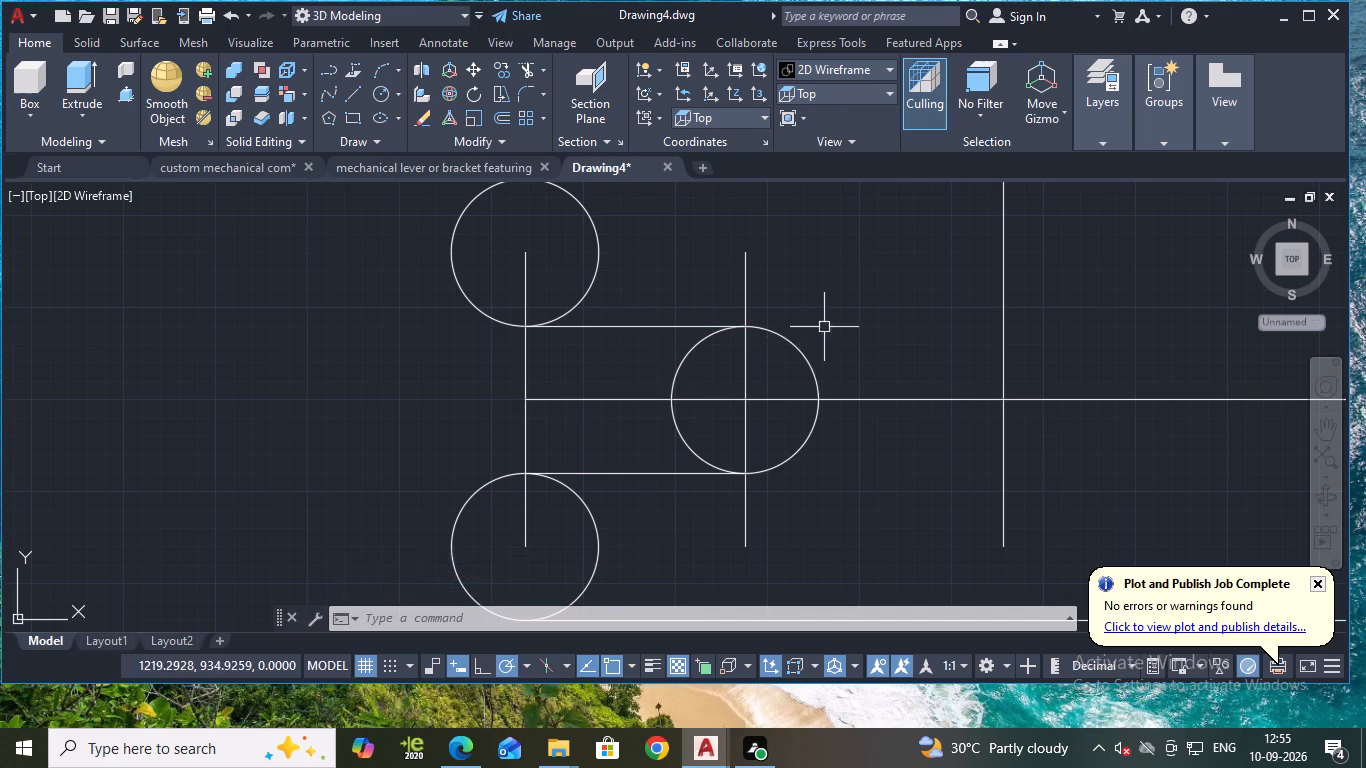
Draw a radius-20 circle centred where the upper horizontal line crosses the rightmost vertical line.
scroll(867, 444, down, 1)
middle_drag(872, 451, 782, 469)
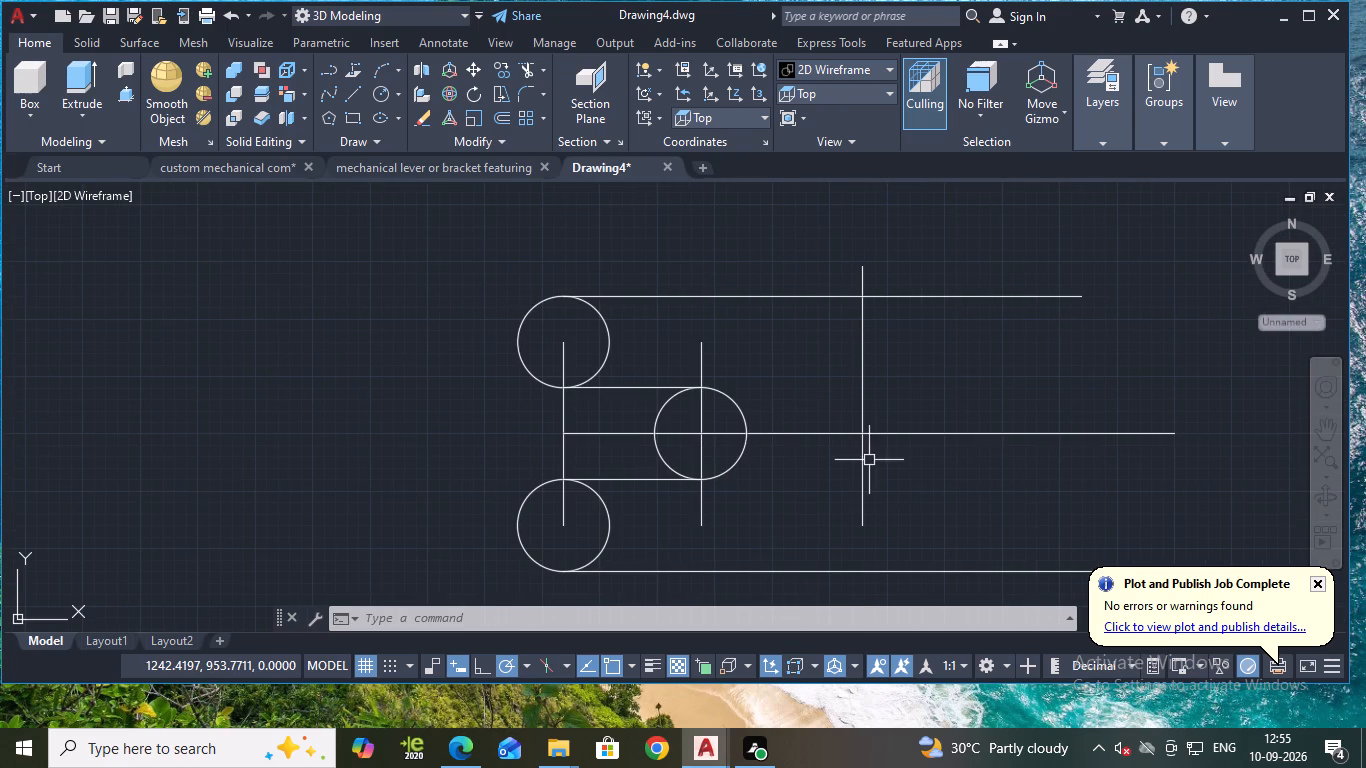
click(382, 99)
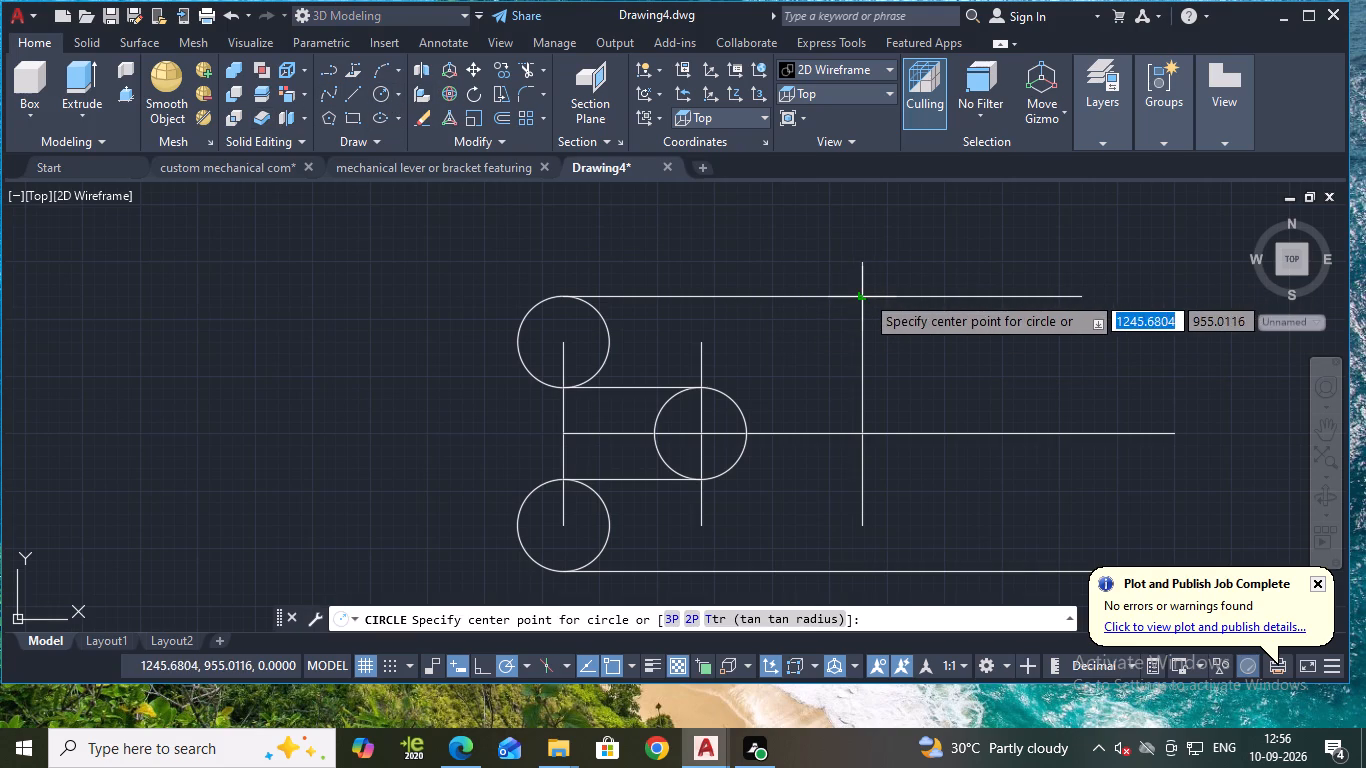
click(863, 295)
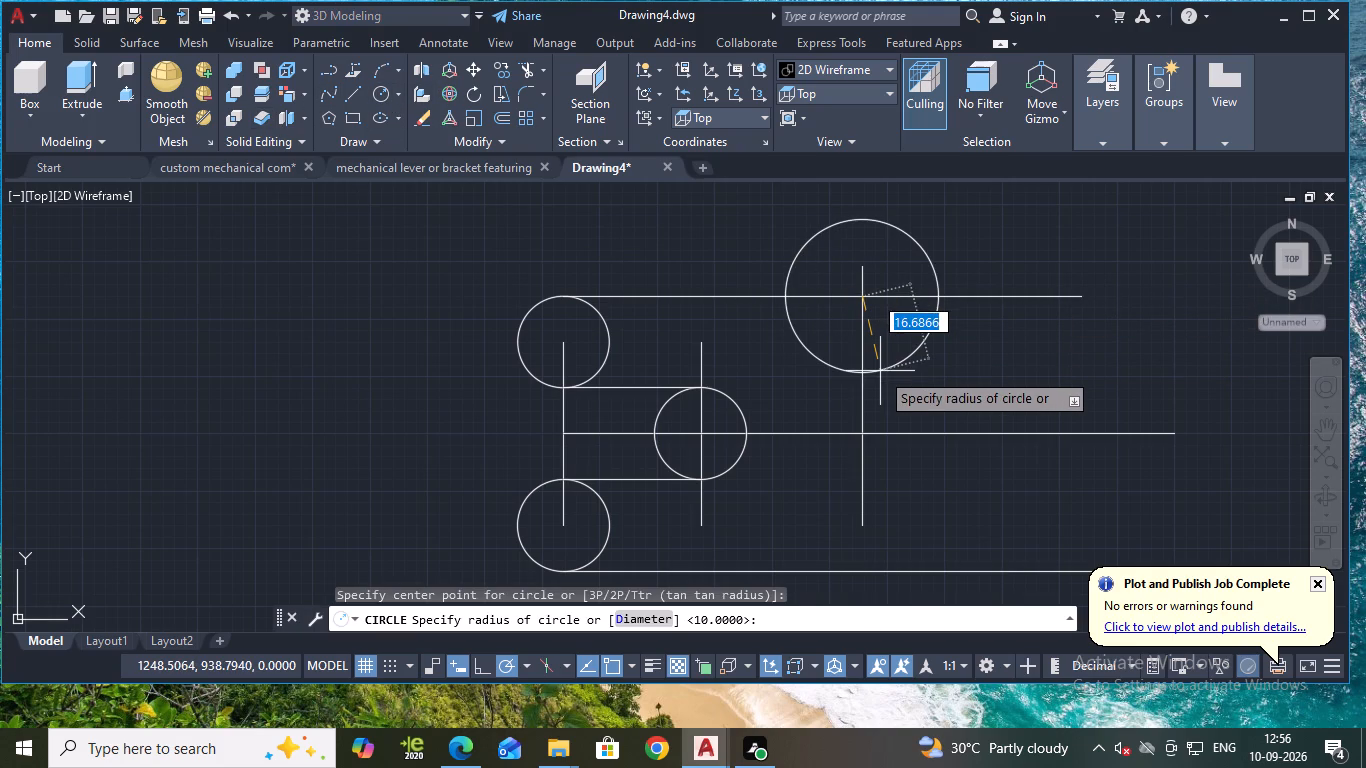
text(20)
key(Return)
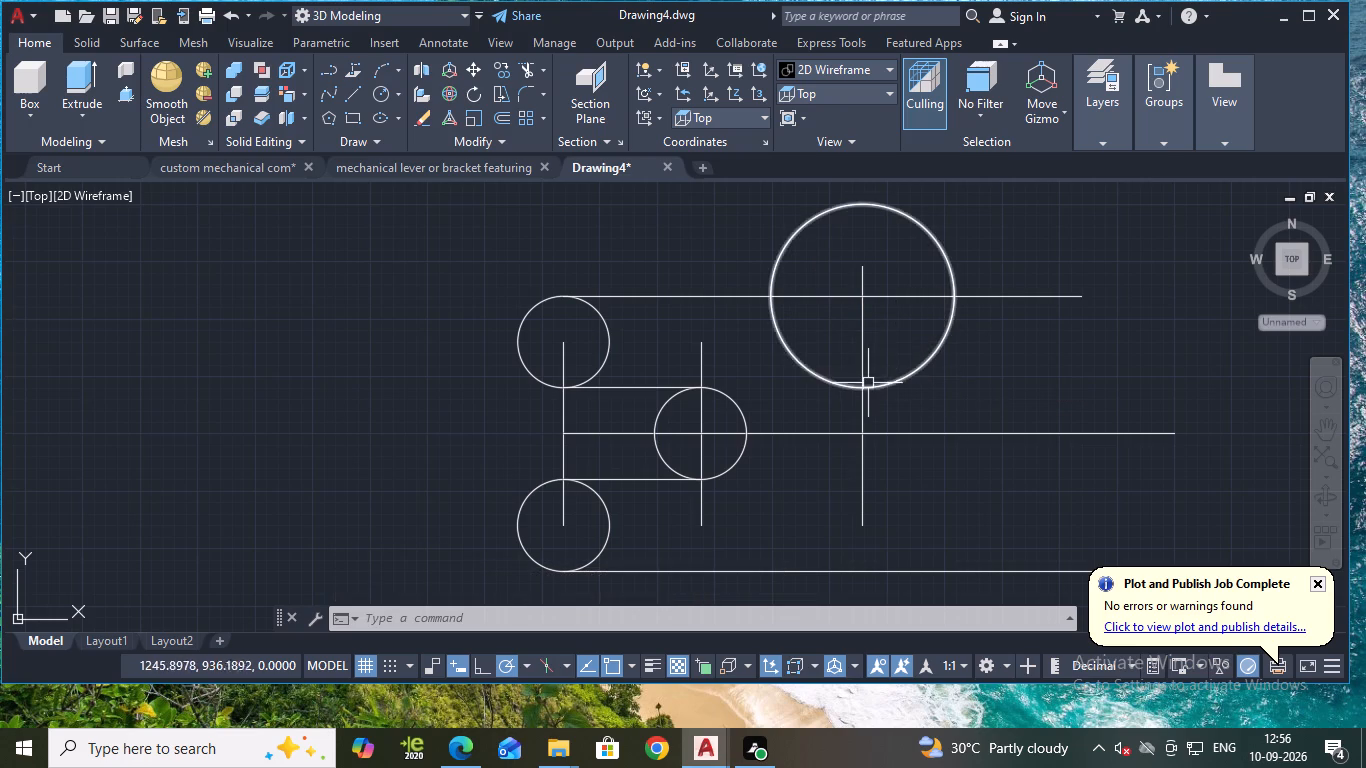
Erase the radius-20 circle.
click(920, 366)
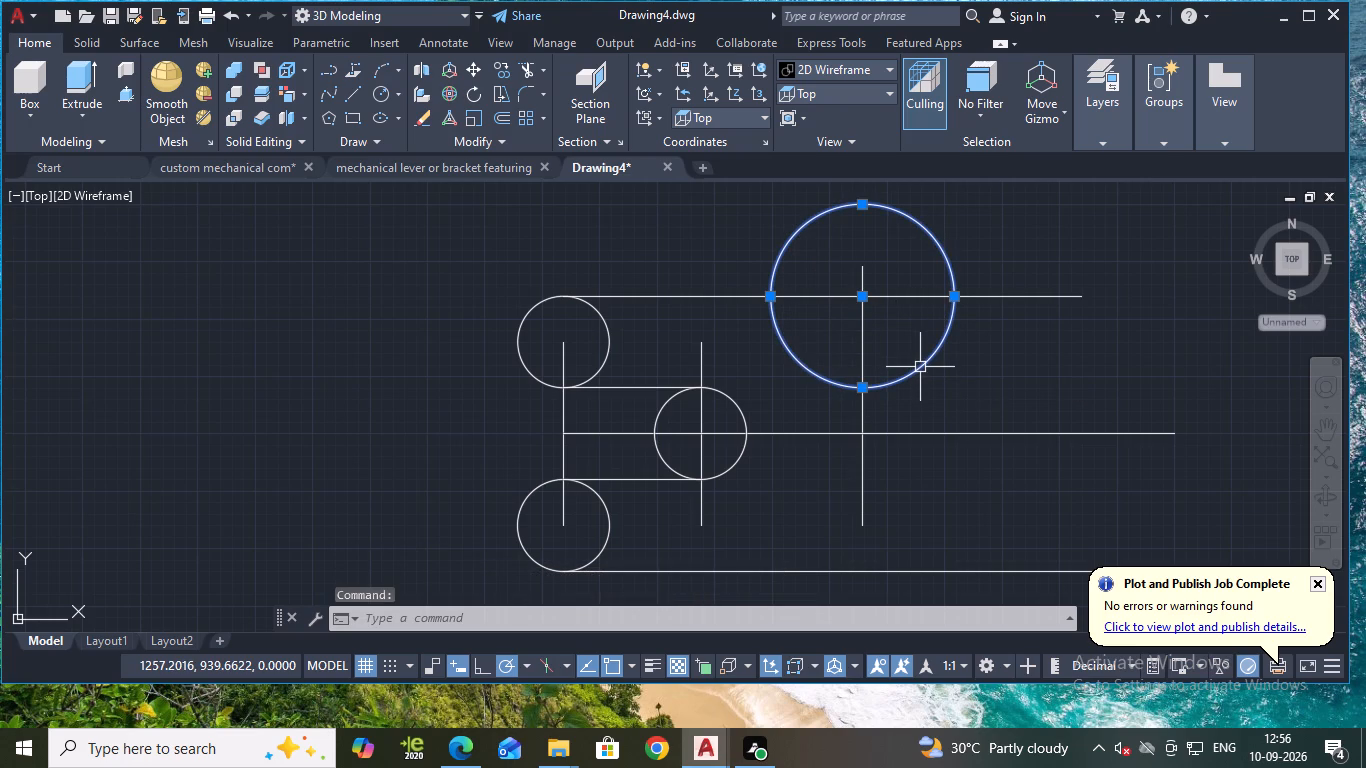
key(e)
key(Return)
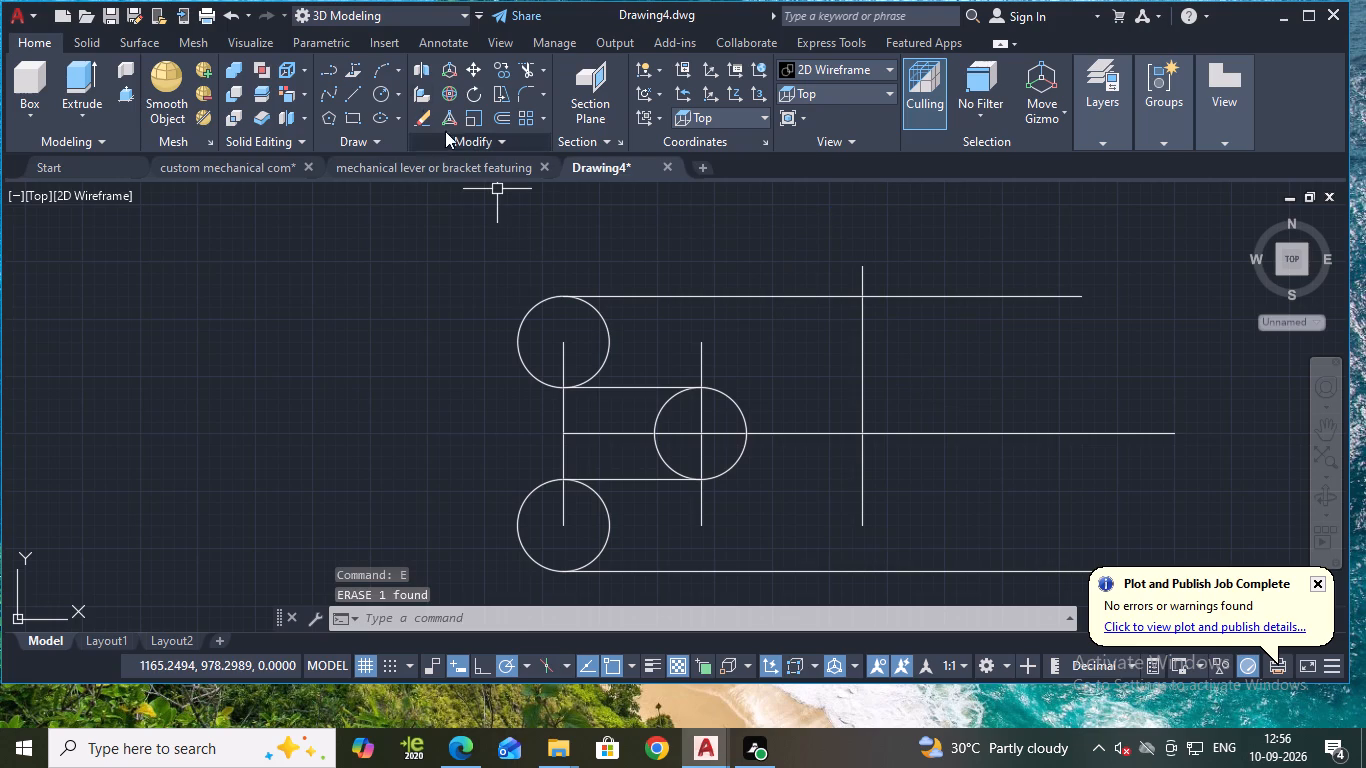
Draw a 40-diameter circle centred where the upper horizontal line crosses the rightmost vertical line.
click(382, 93)
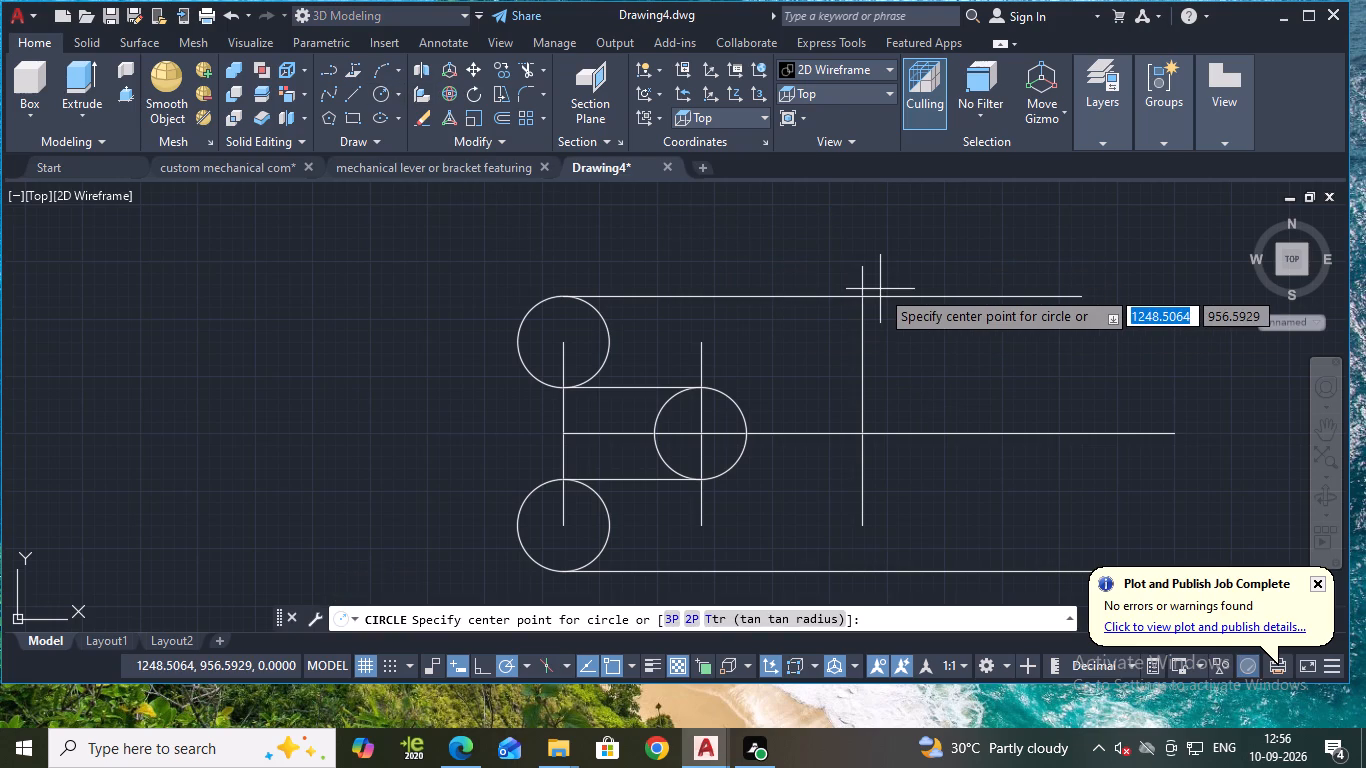
click(862, 295)
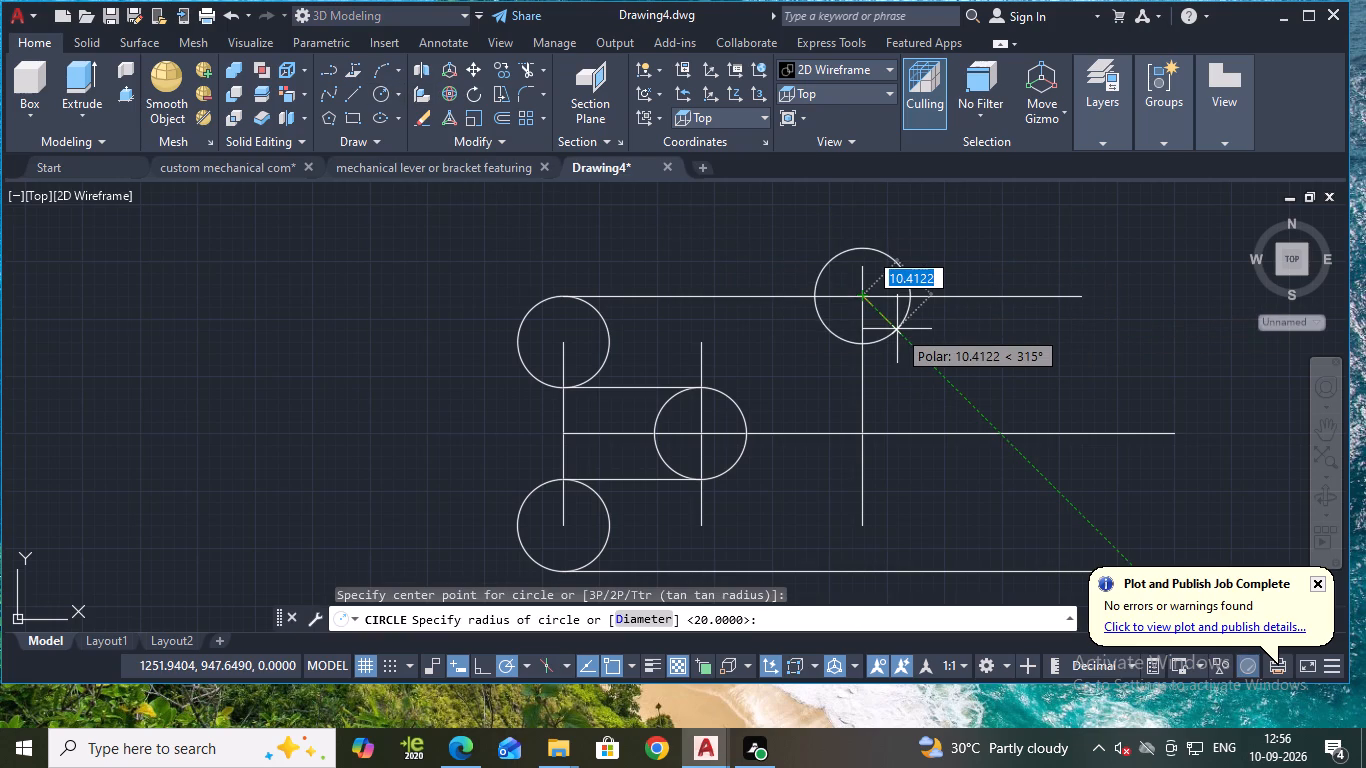
key(d)
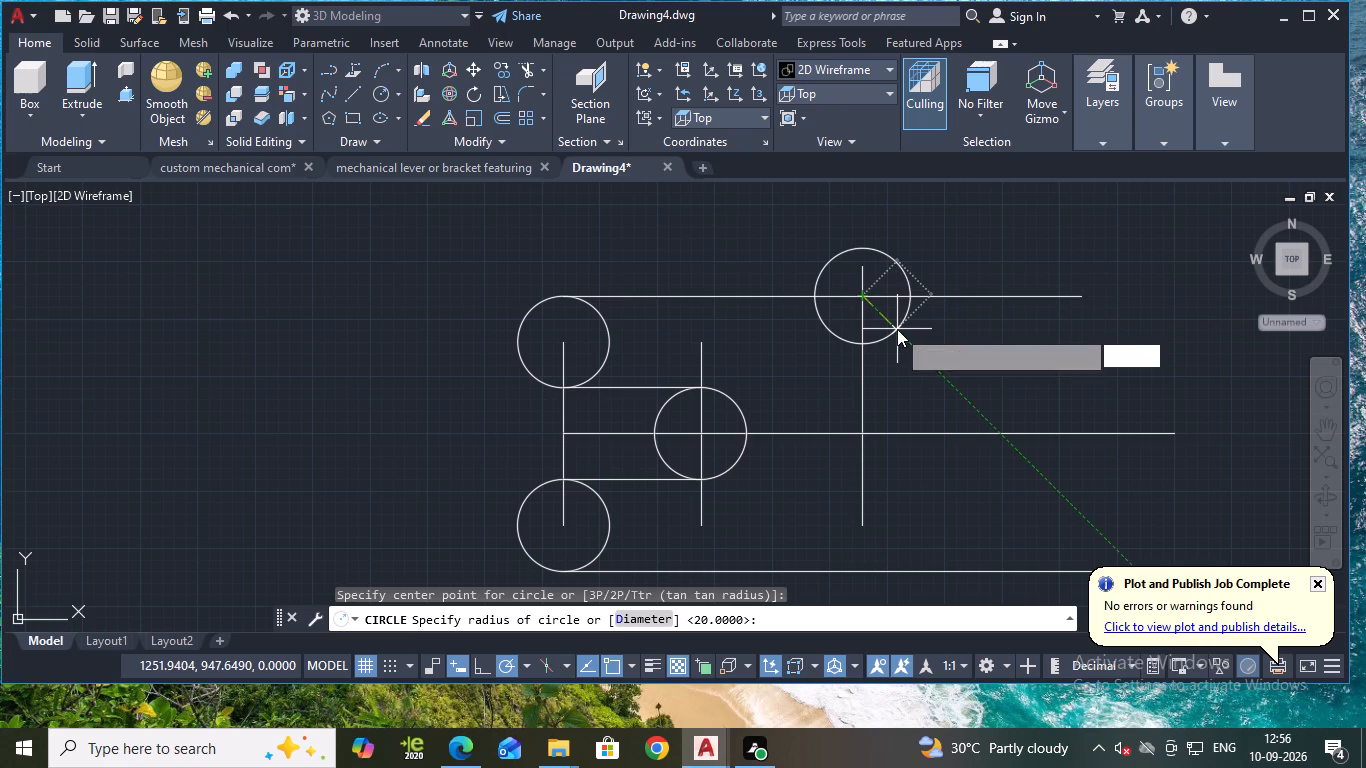
key(Return)
text(40)
key(Return)
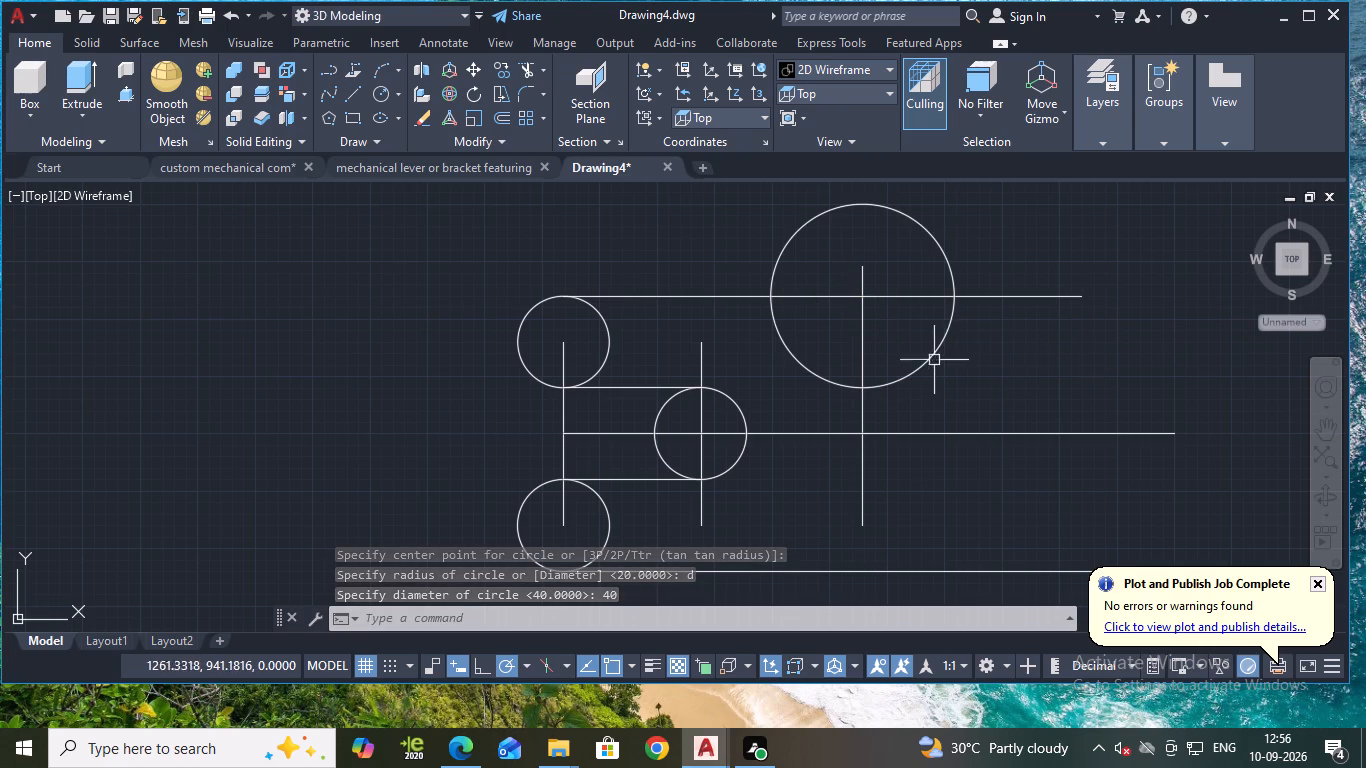
key(Escape)
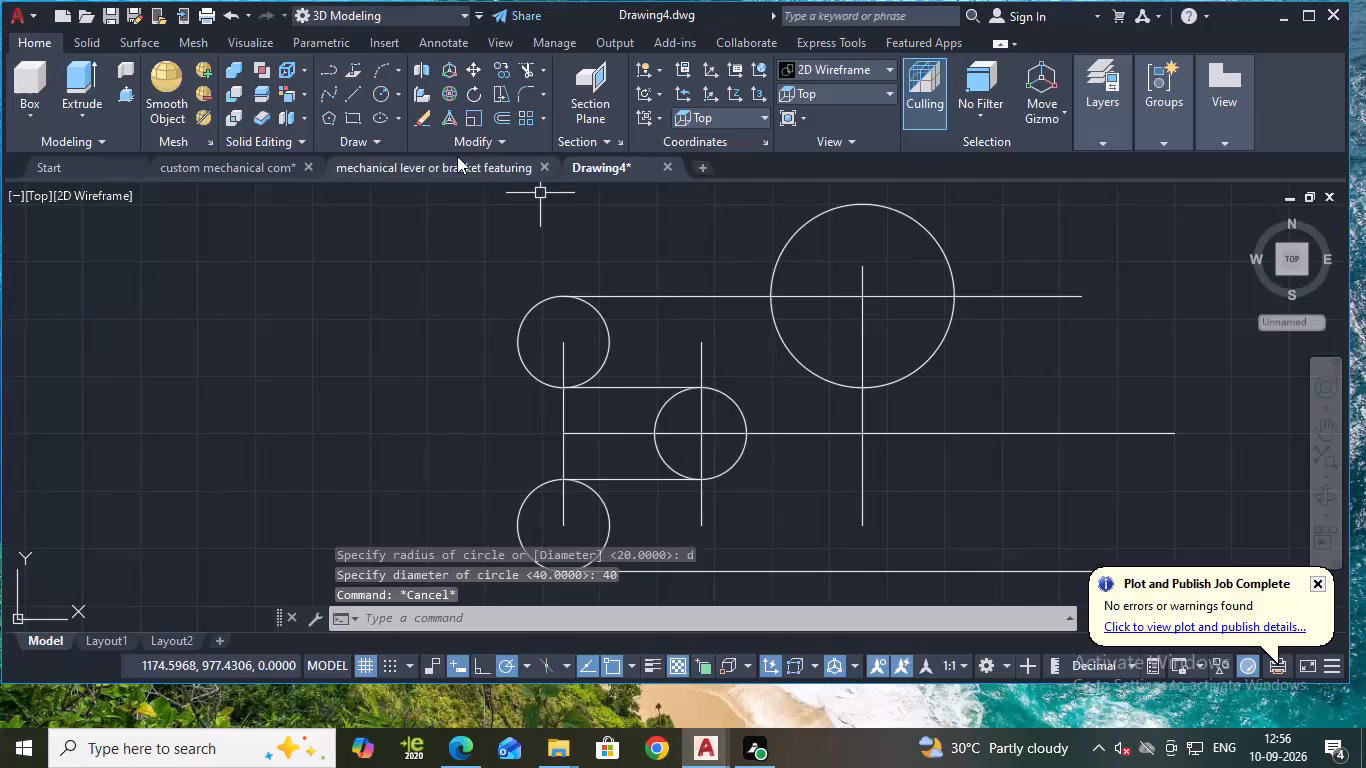
Draw a radius-10 circle tangent to the upper horizontal line and the upper-left side of the 40-diameter circle.
click(398, 92)
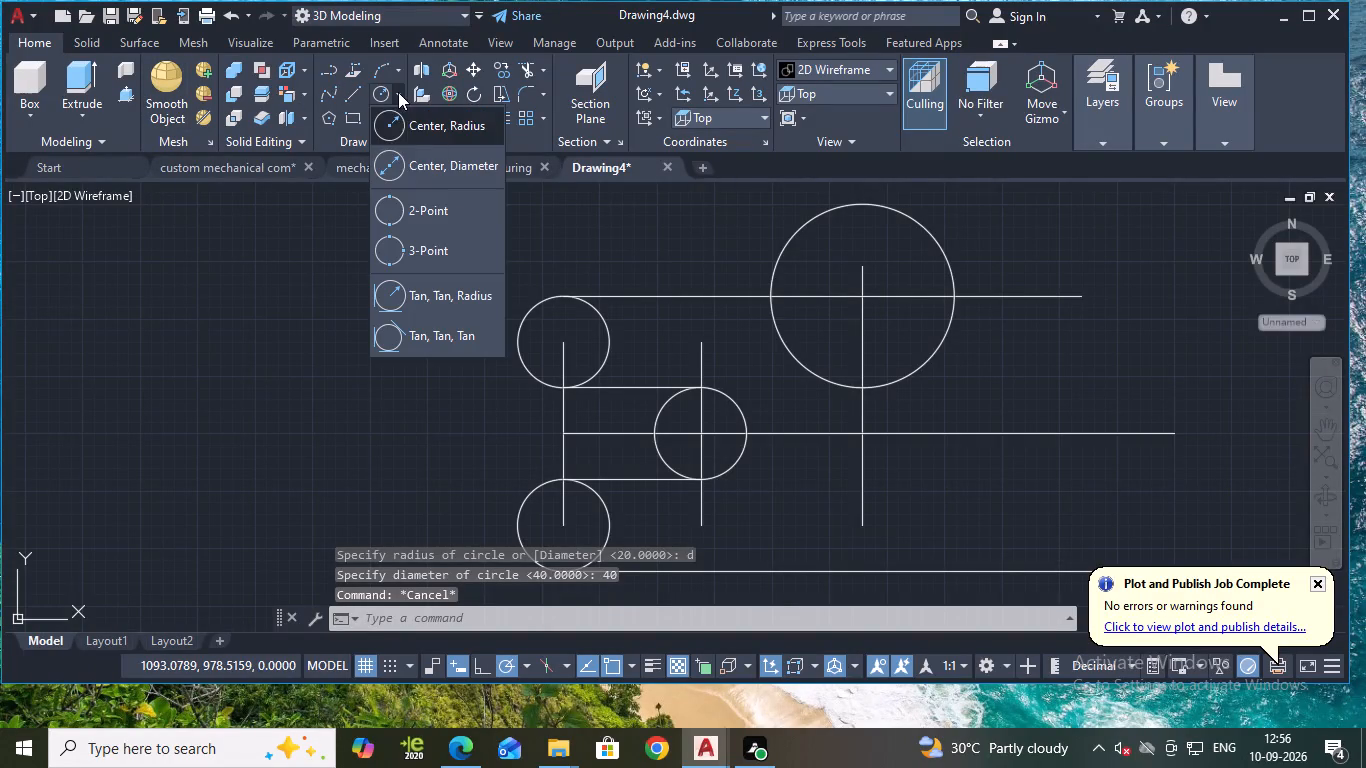
click(450, 284)
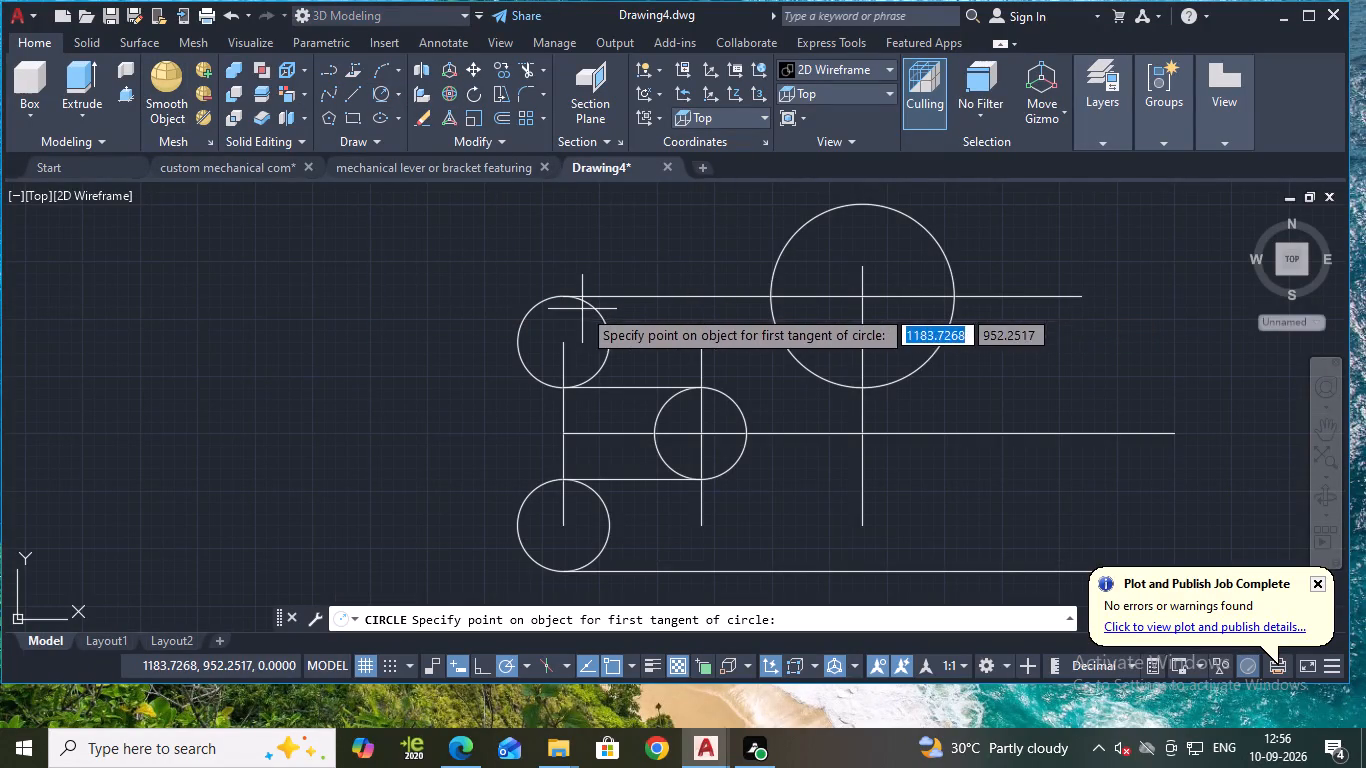
click(722, 293)
click(772, 273)
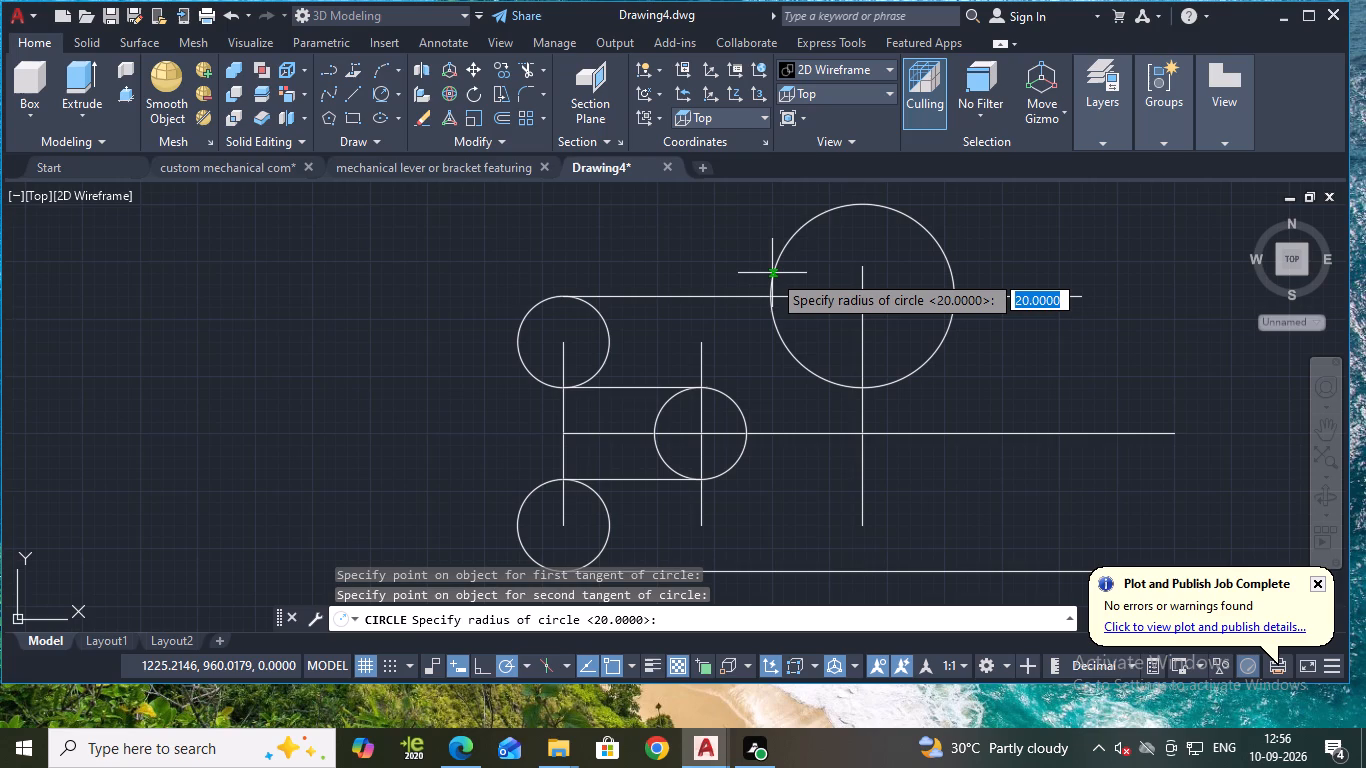
text(10)
key(Return)
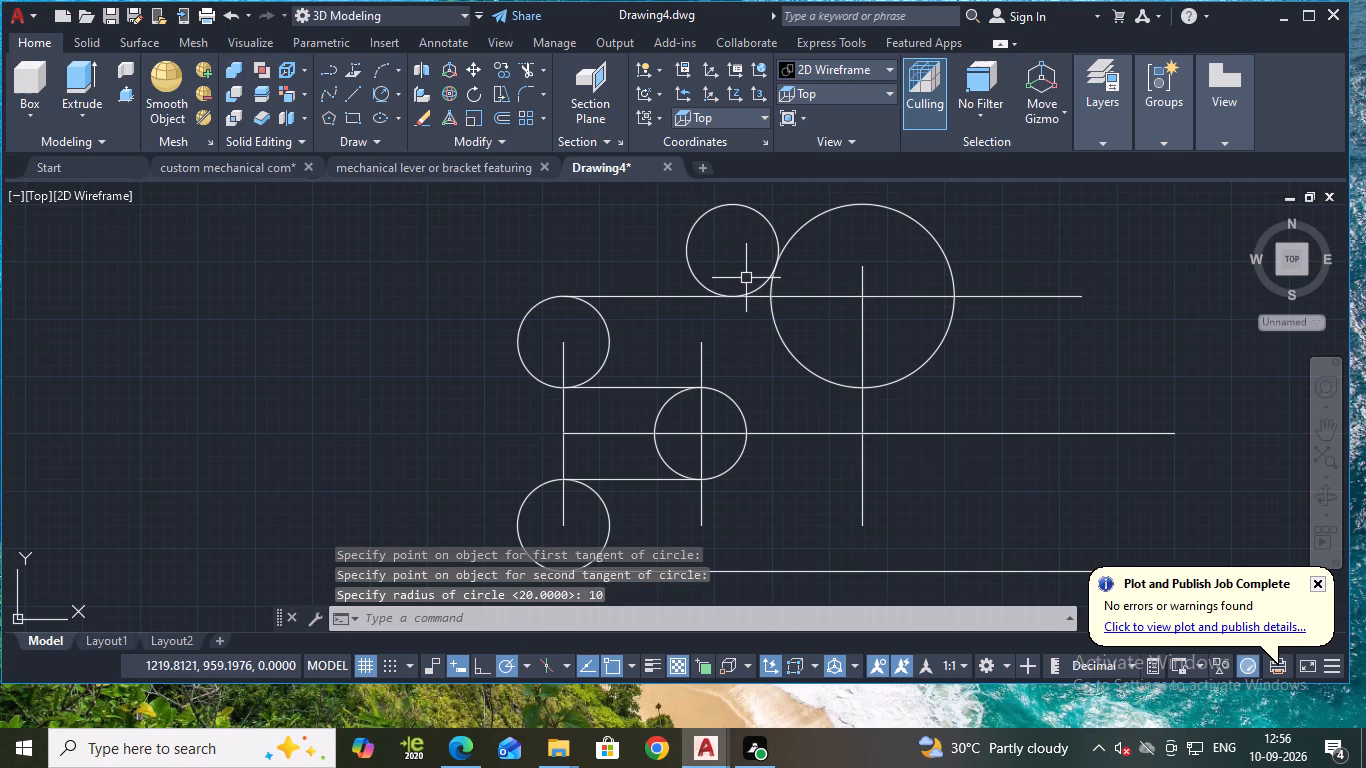
Trim the radius-10 tangent circle to its connecting arc and remove the horizontal line segment between that arc and the 40-diameter circle.
text(tr)
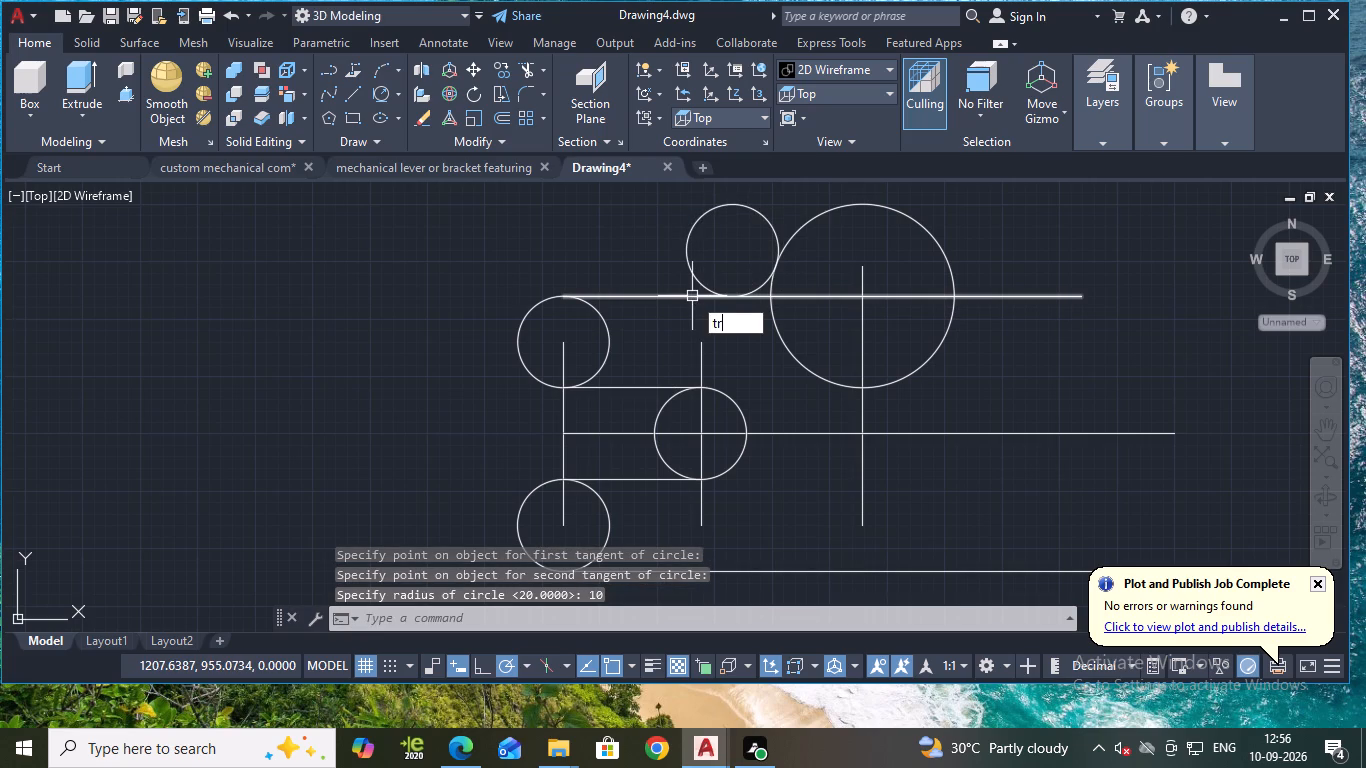
key(Return)
click(696, 283)
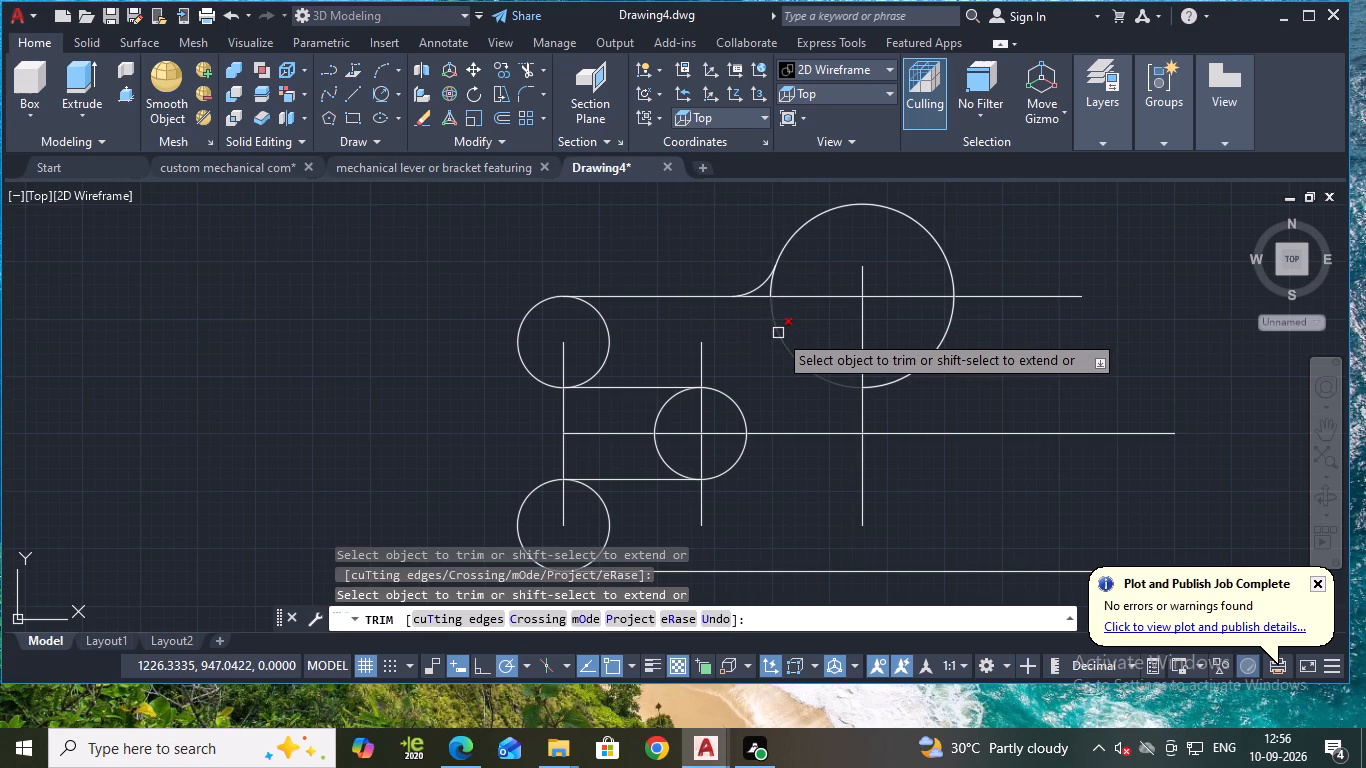
scroll(778, 333, up, 1)
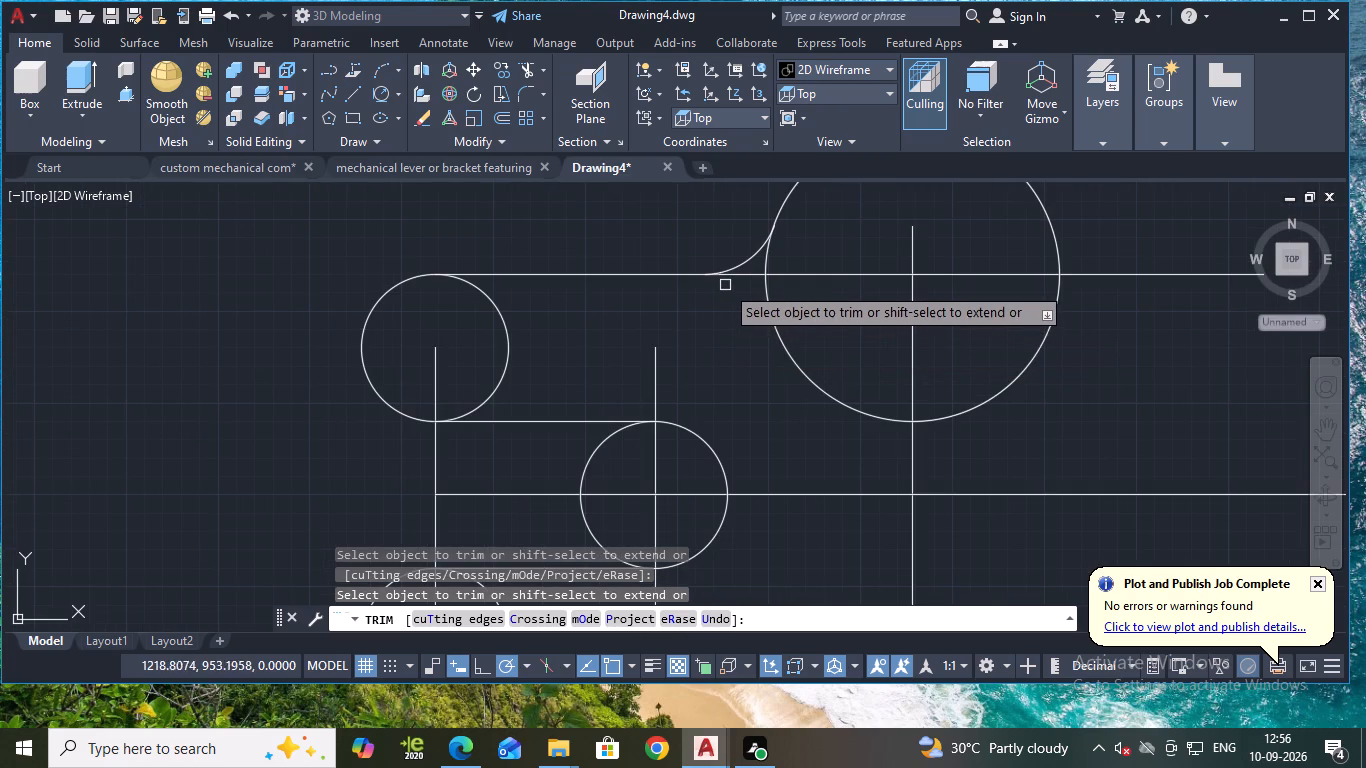
click(736, 279)
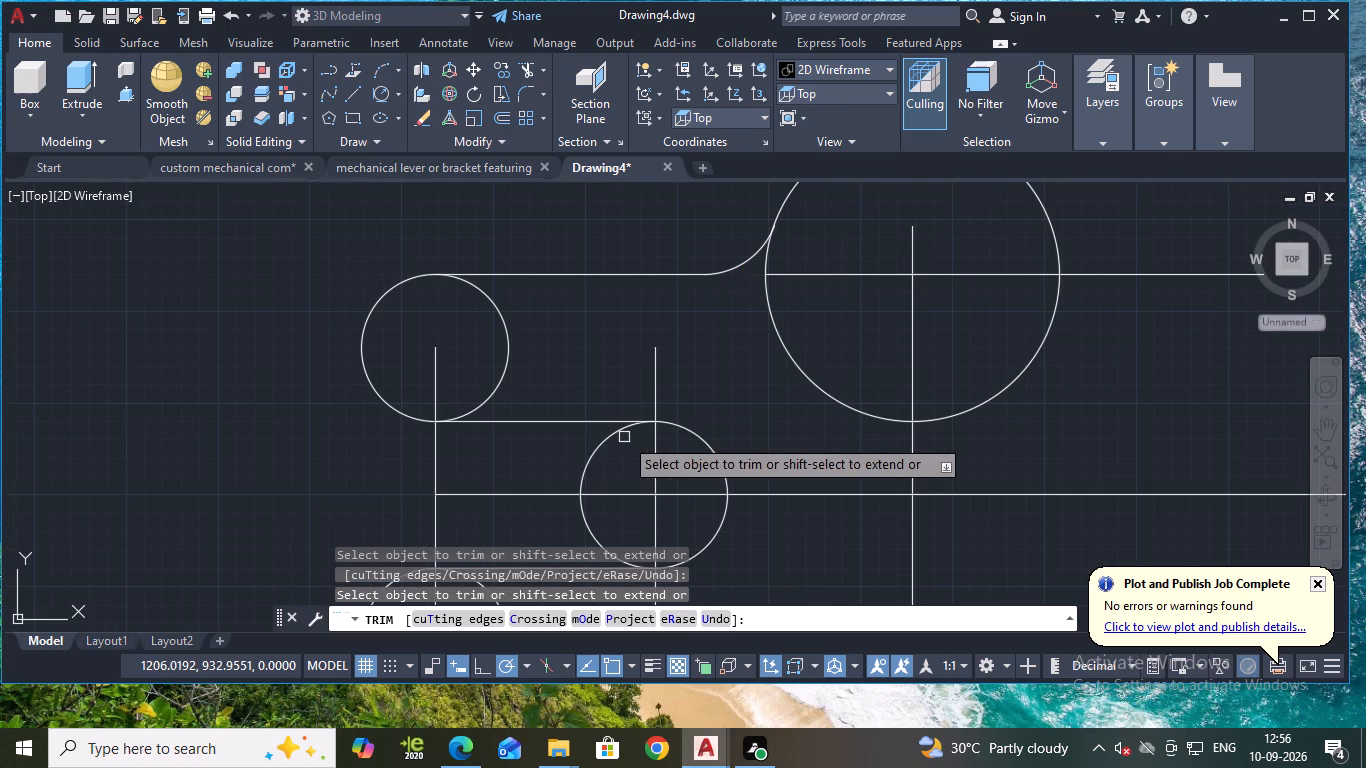
scroll(772, 477, down, 1)
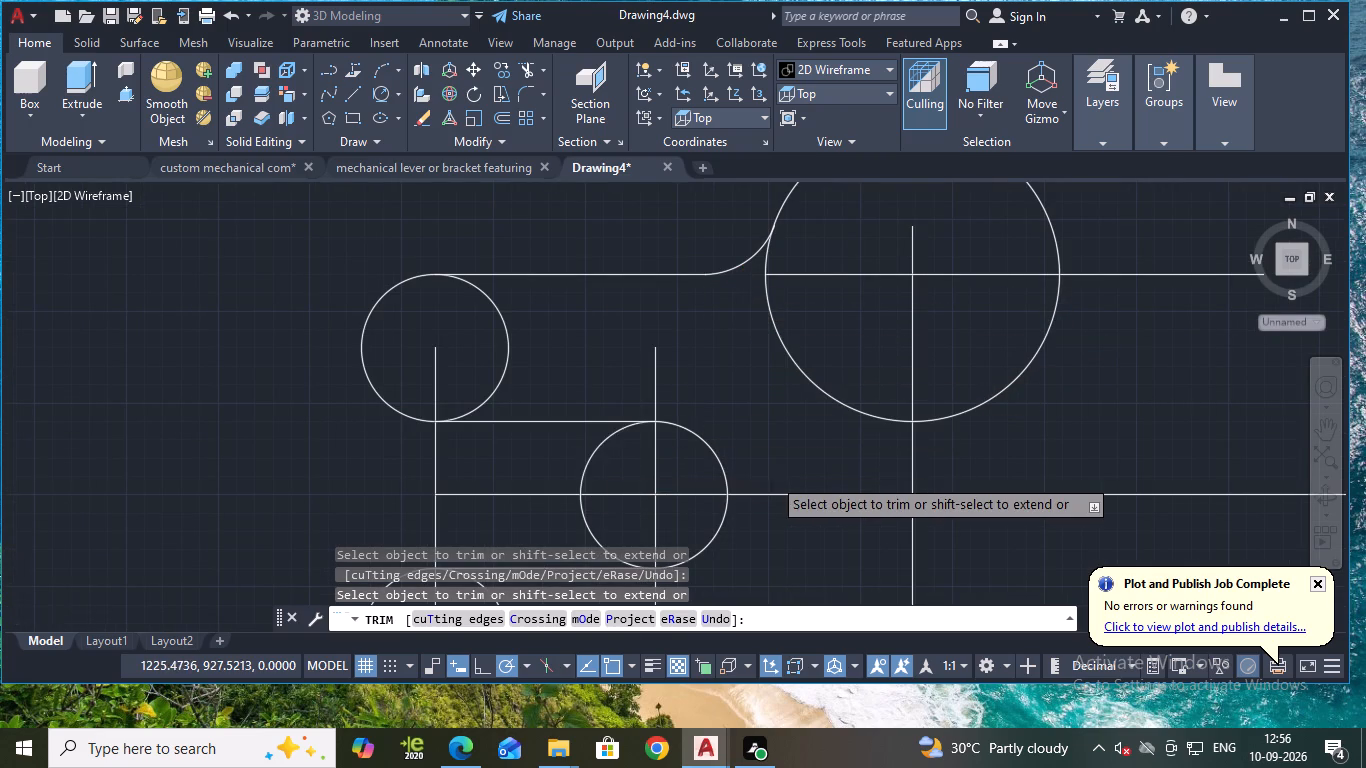
middle_drag(1062, 450, 991, 437)
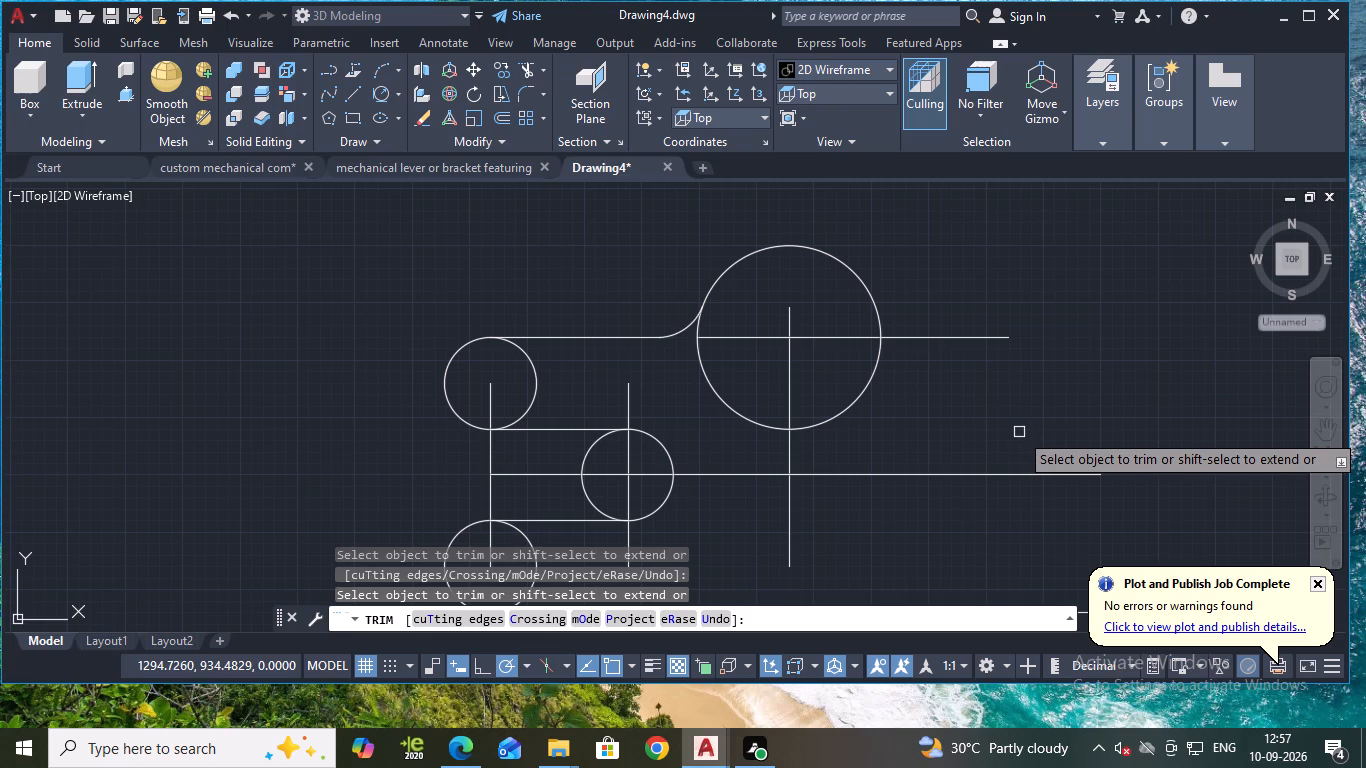
key(Escape)
Offset the vertical line through the 40-diameter circle's centre 55 units to the right.
key(o)
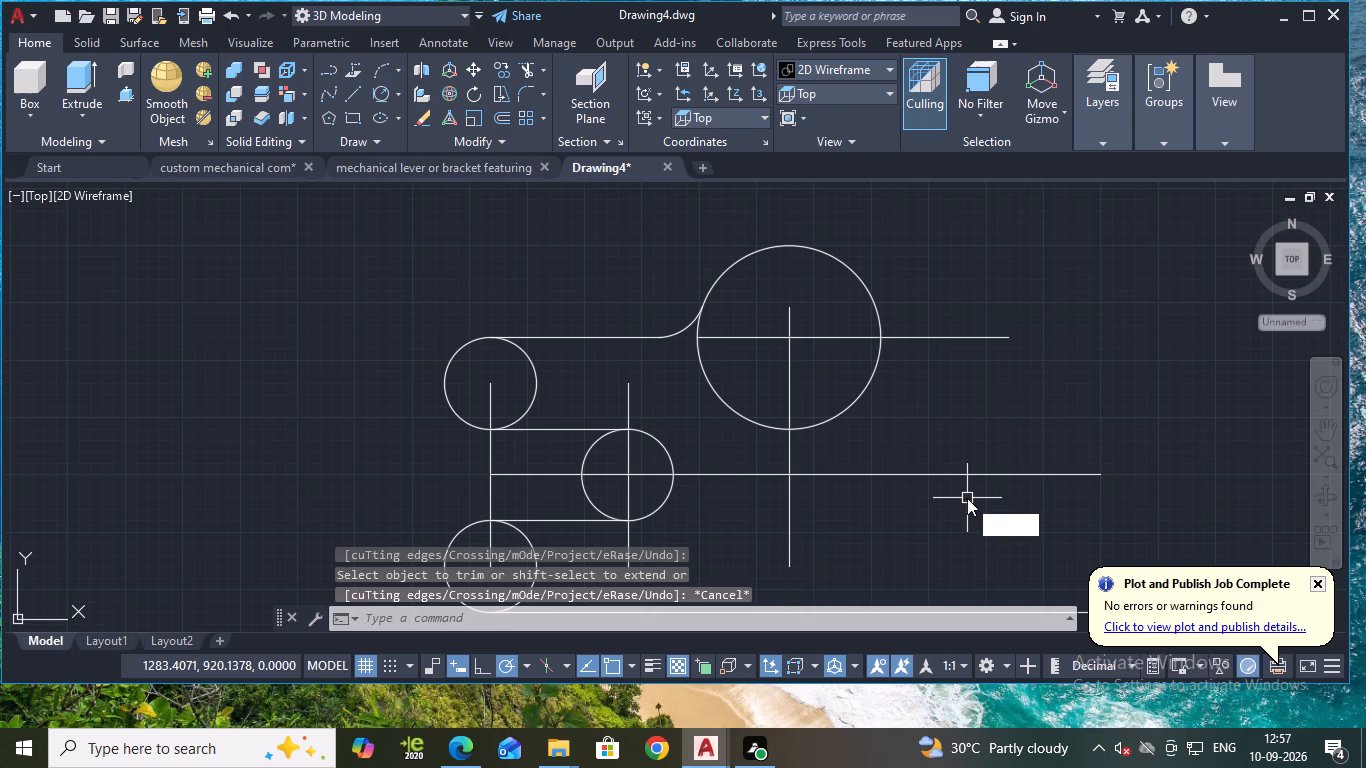
key(Return)
key(Return)
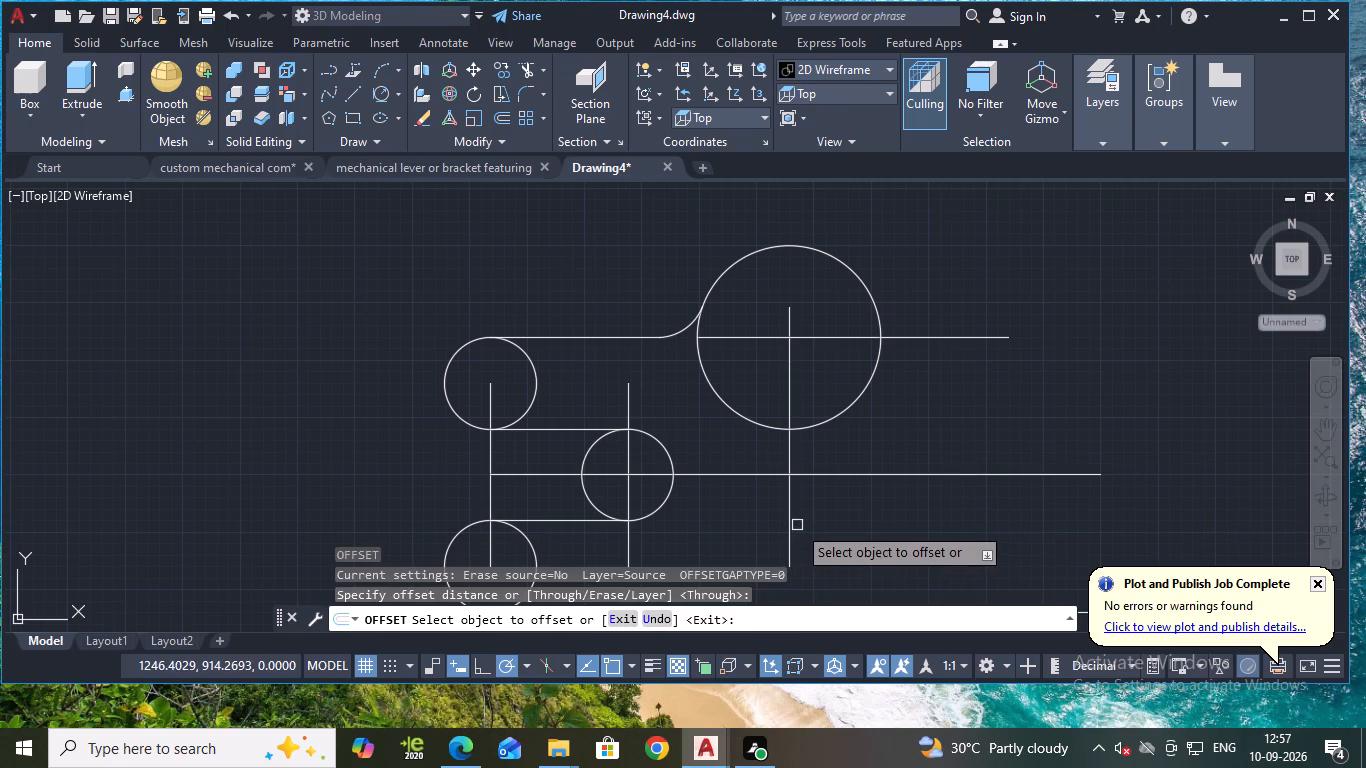
click(791, 525)
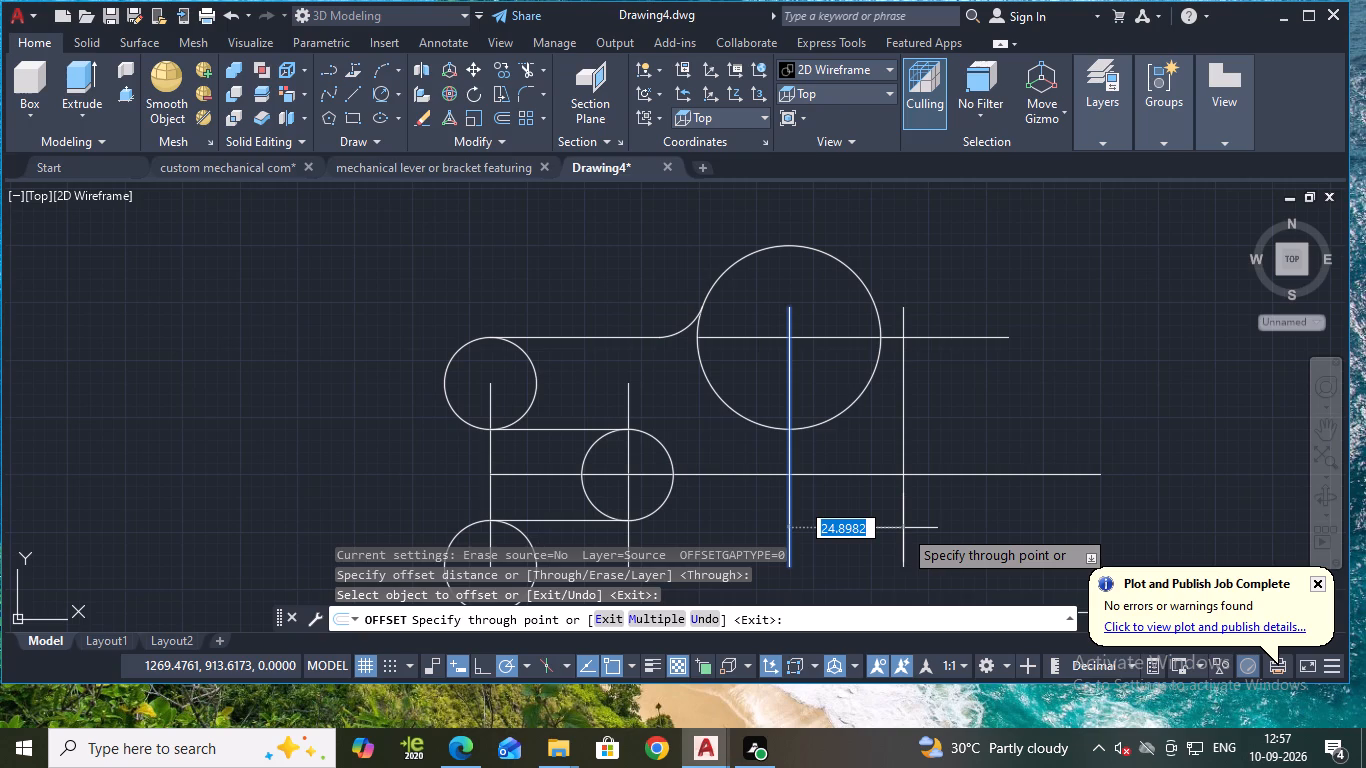
text(55)
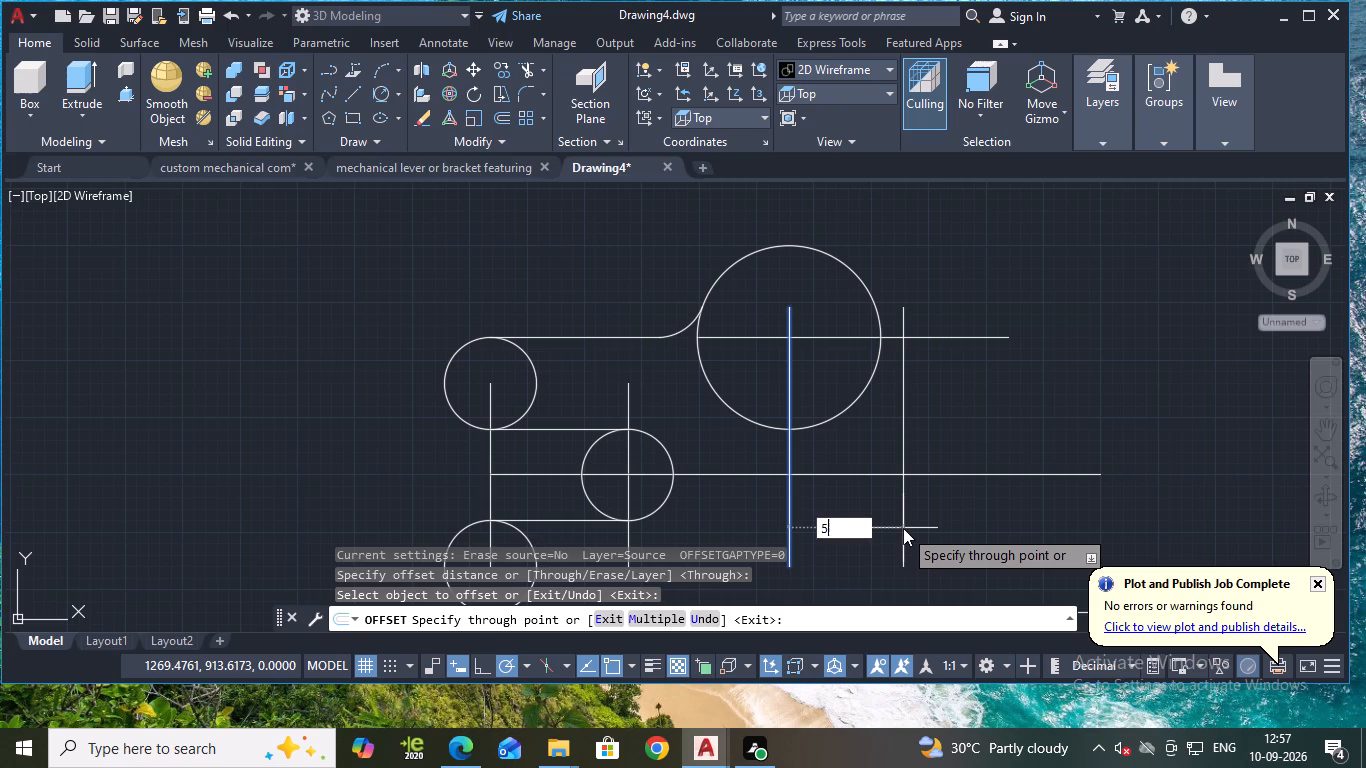
key(Return)
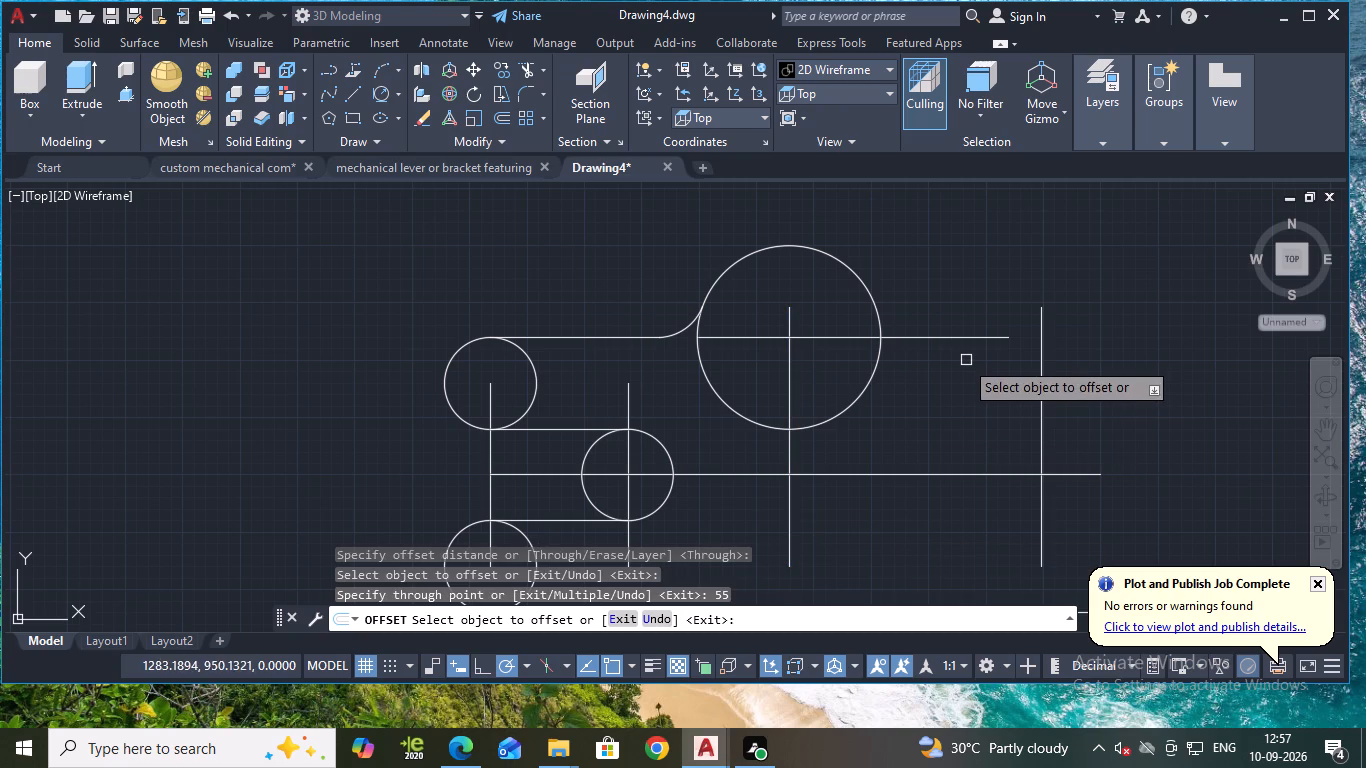
key(Escape)
Stretch the free end of the upper horizontal line about 21 units further, past the rightmost vertical line.
click(959, 341)
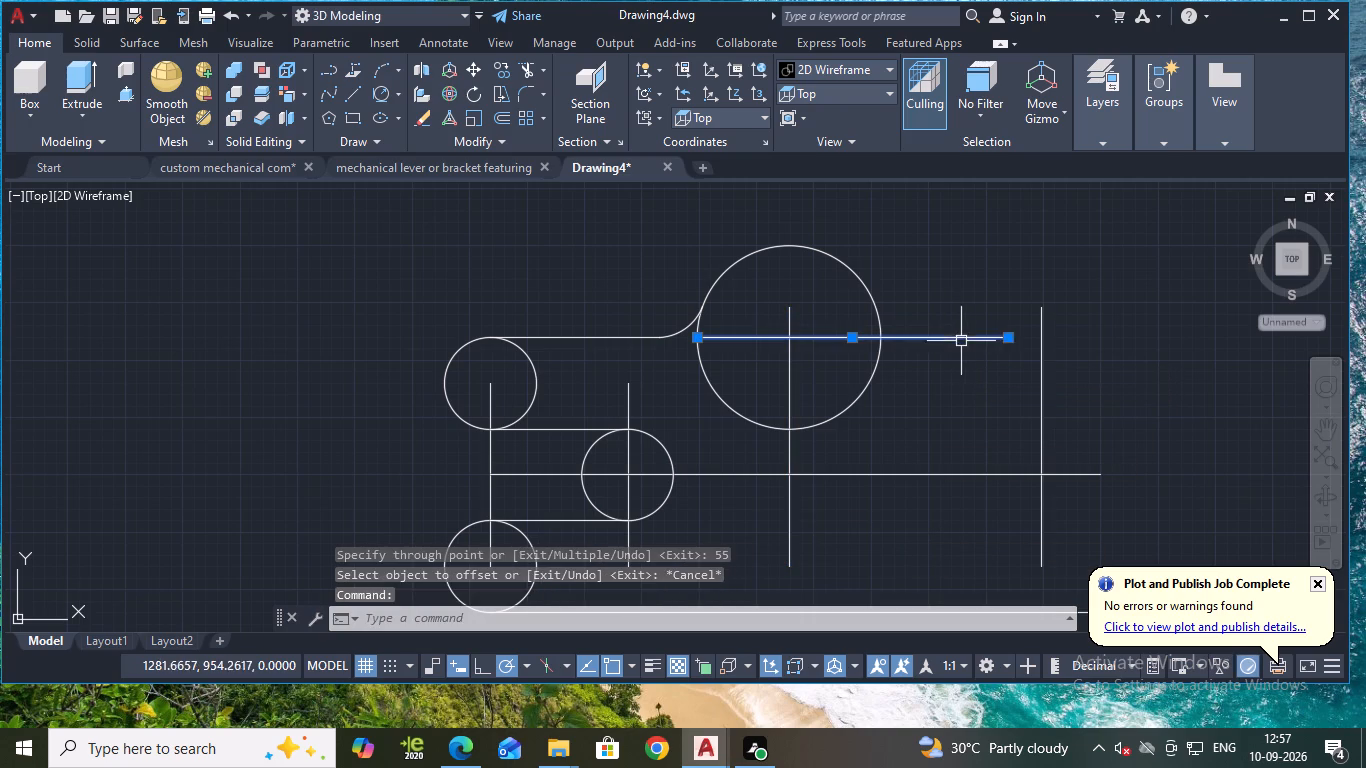
click(1009, 338)
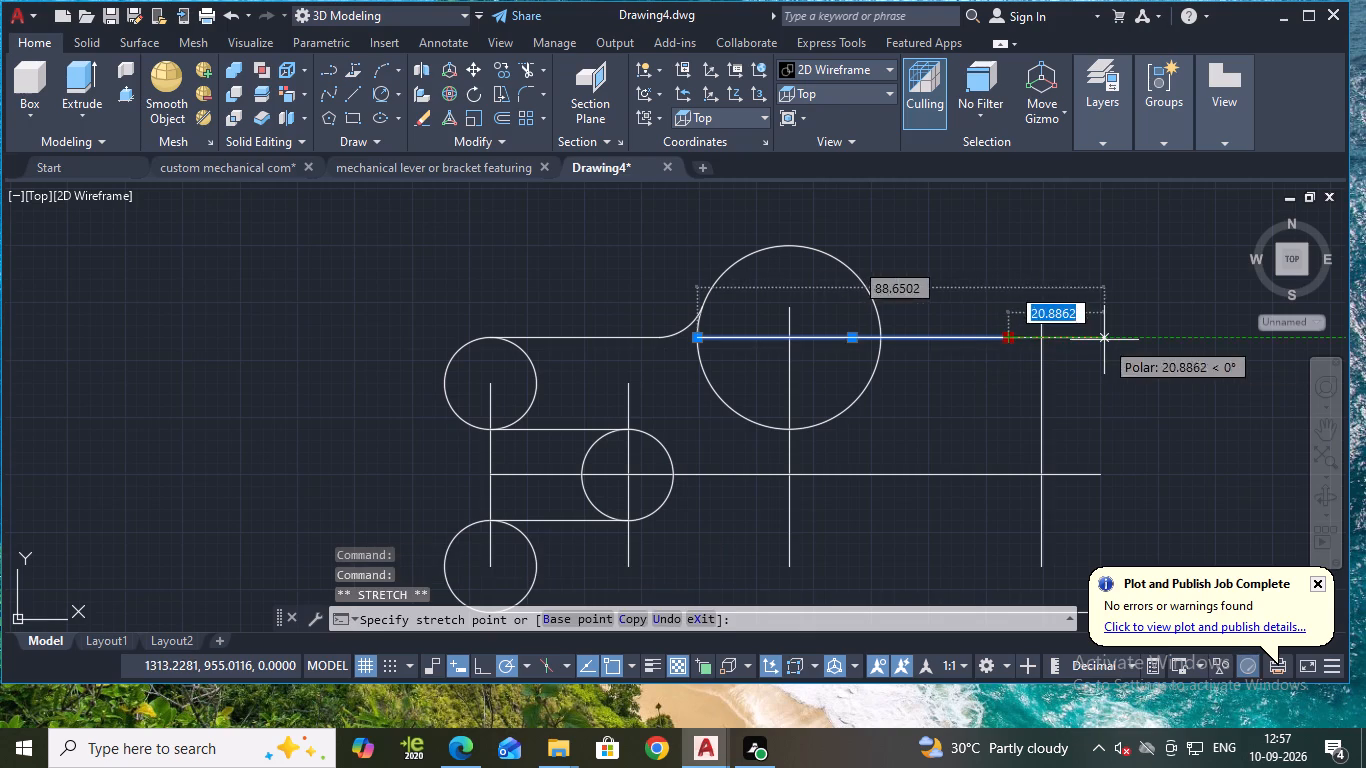
click(1104, 340)
key(Escape)
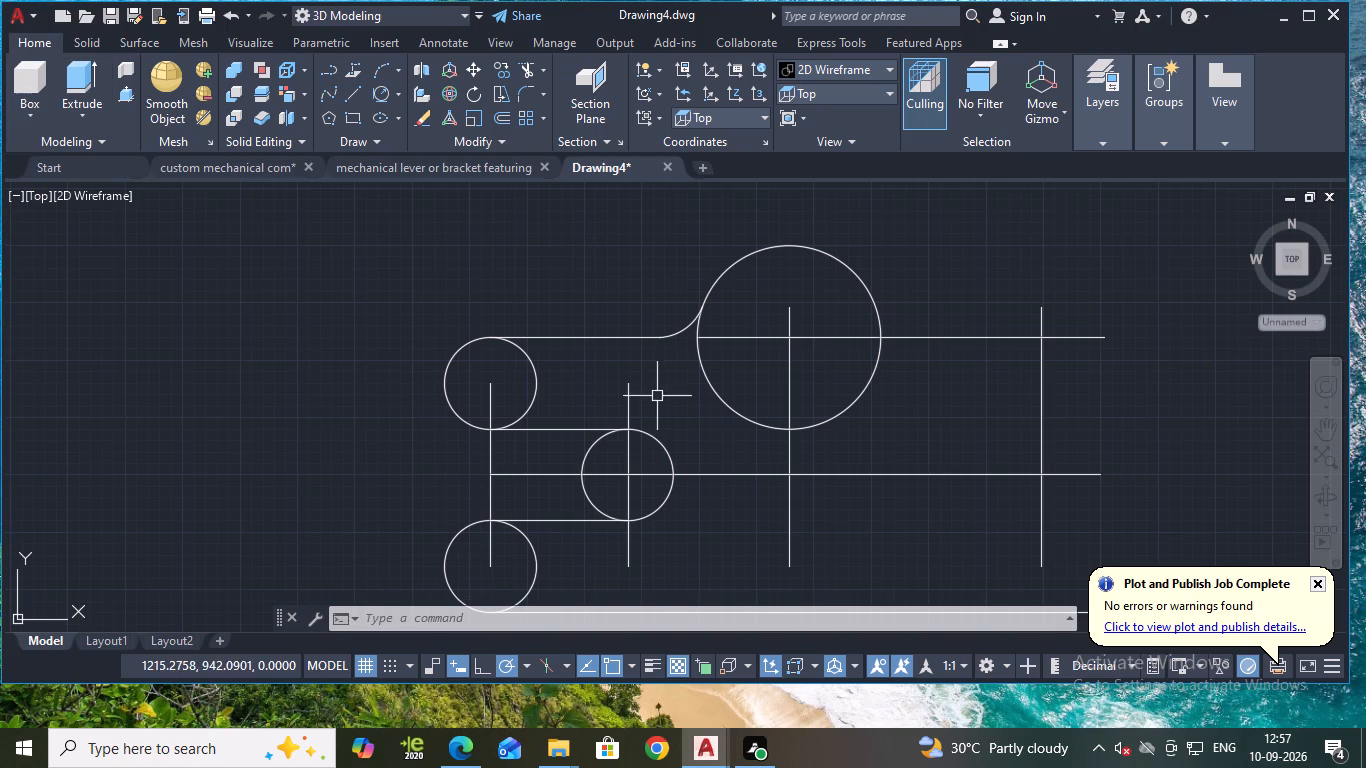
Draw a radius-10 circle centred where the horizontal centre line crosses the rightmost vertical line.
click(393, 96)
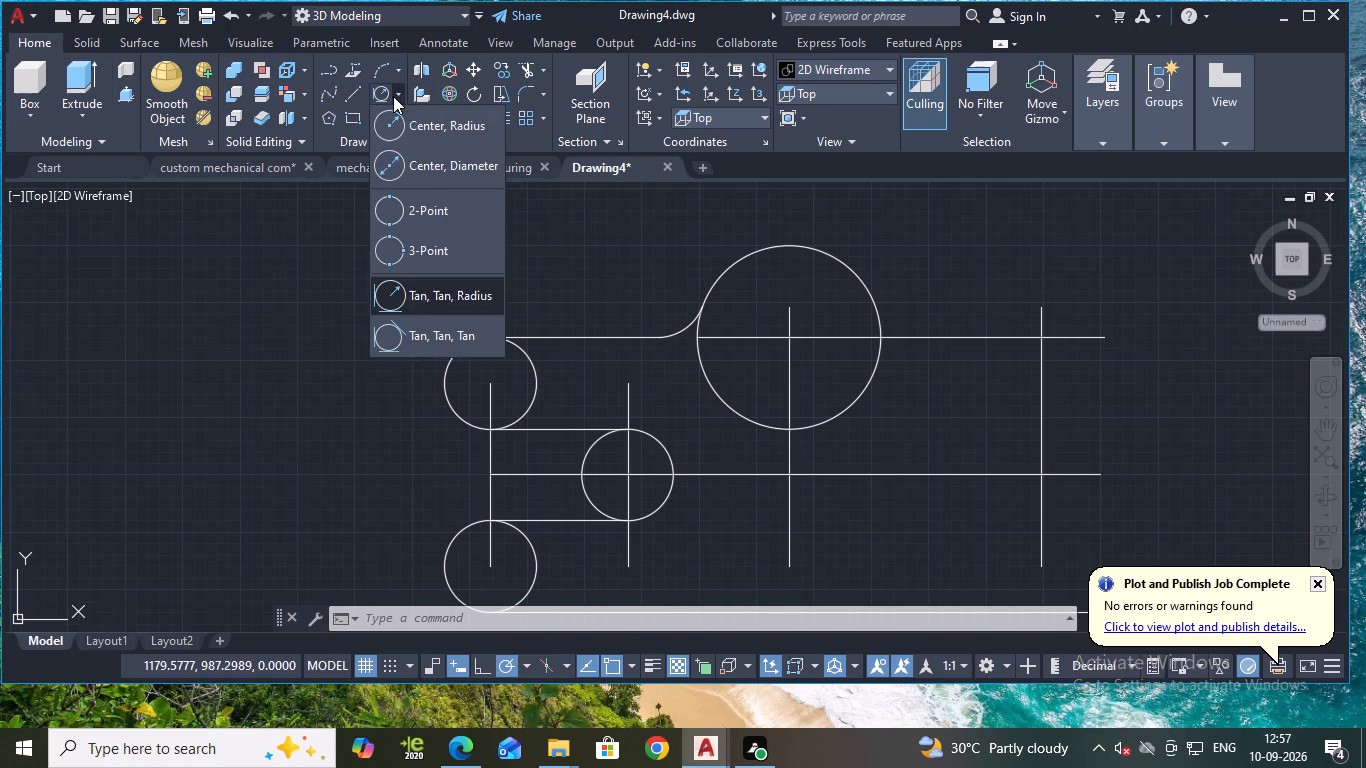
click(451, 122)
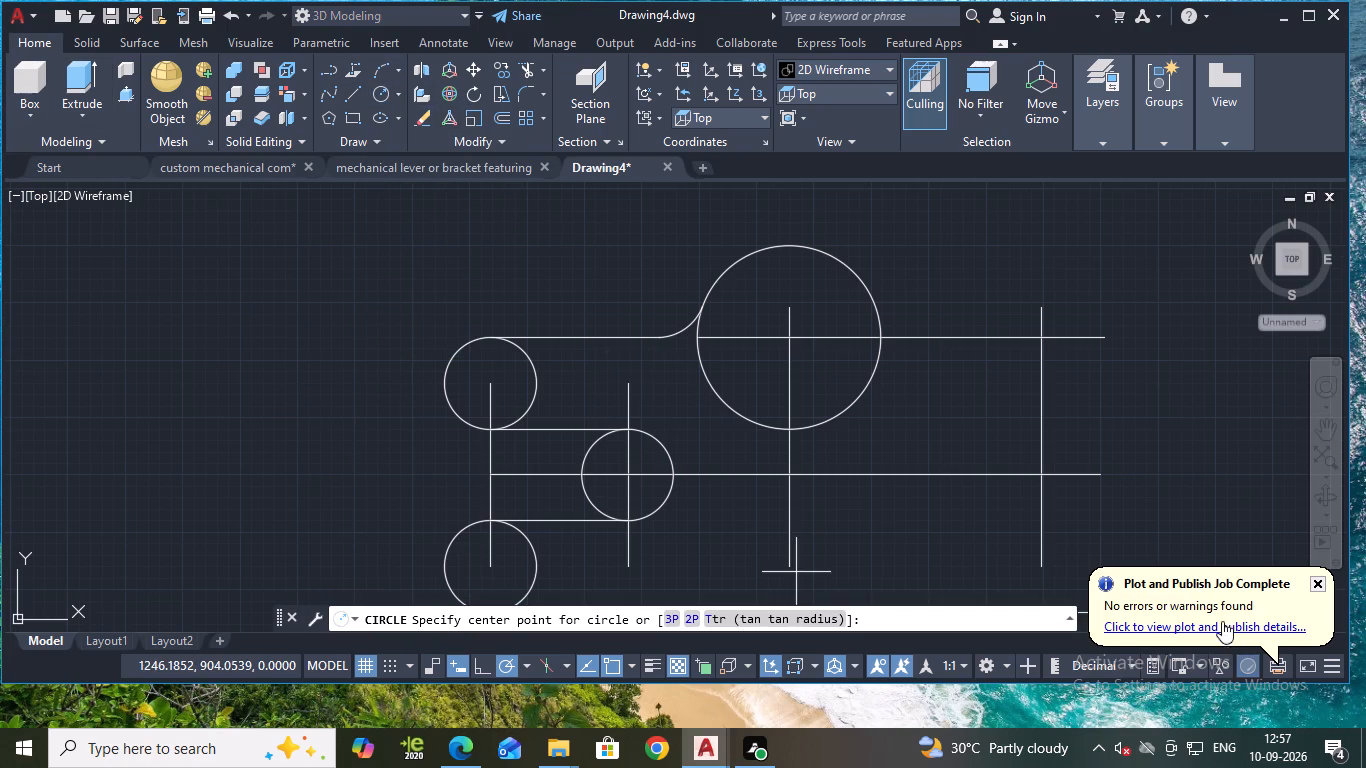
click(1044, 474)
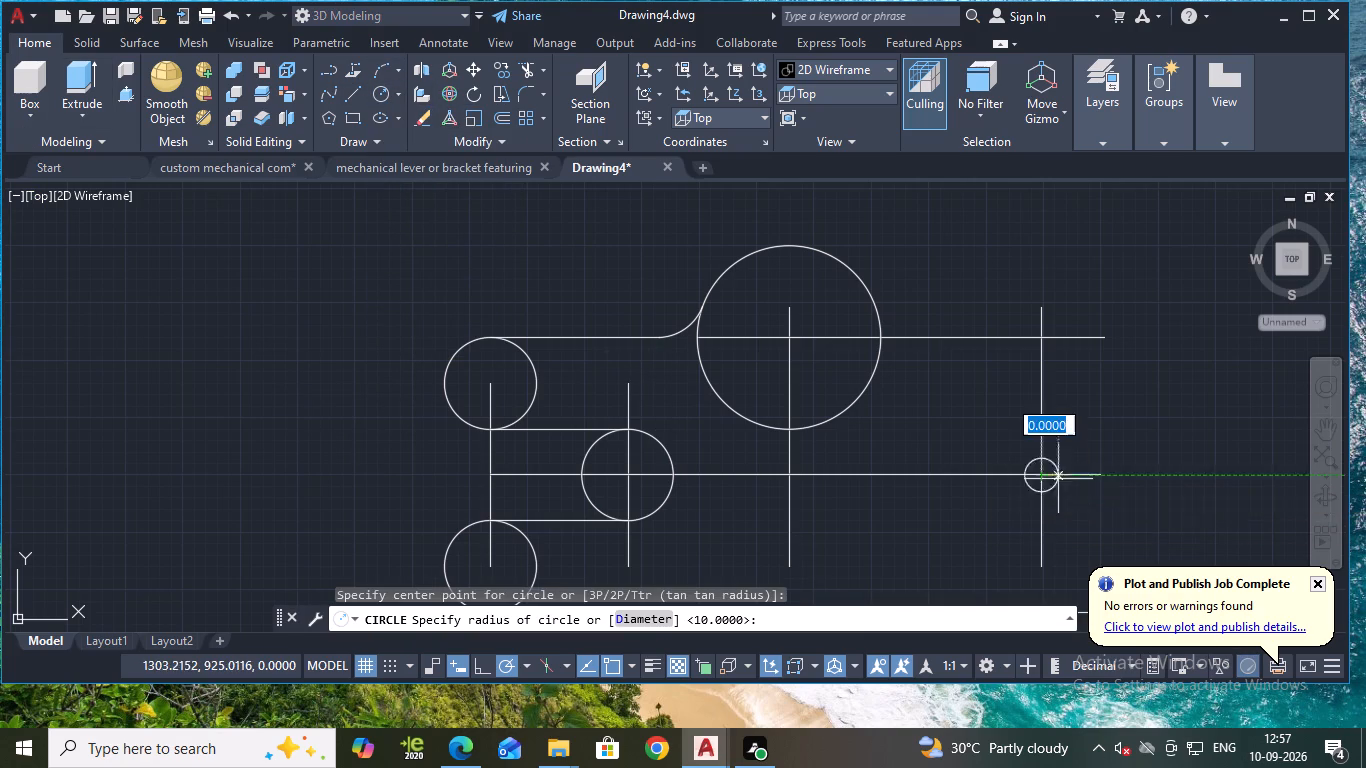
text(10)
key(Return)
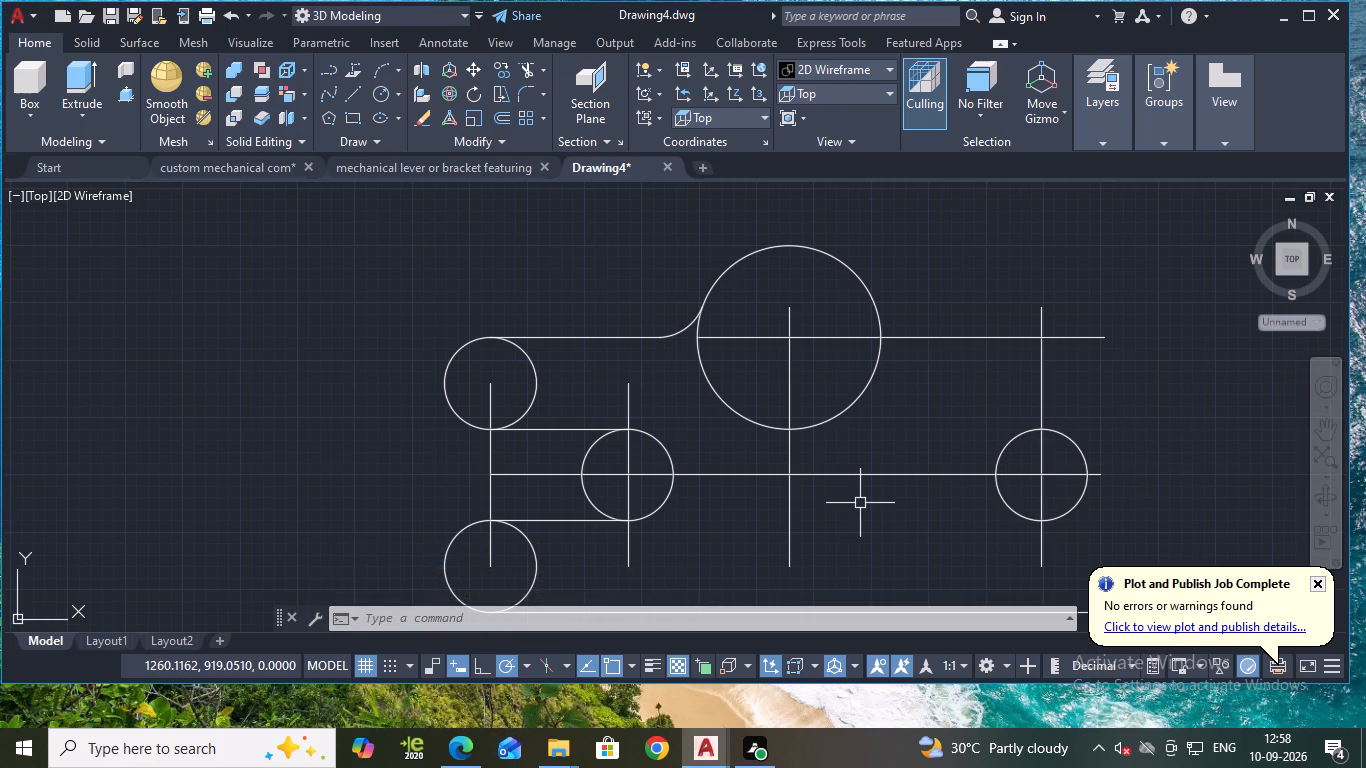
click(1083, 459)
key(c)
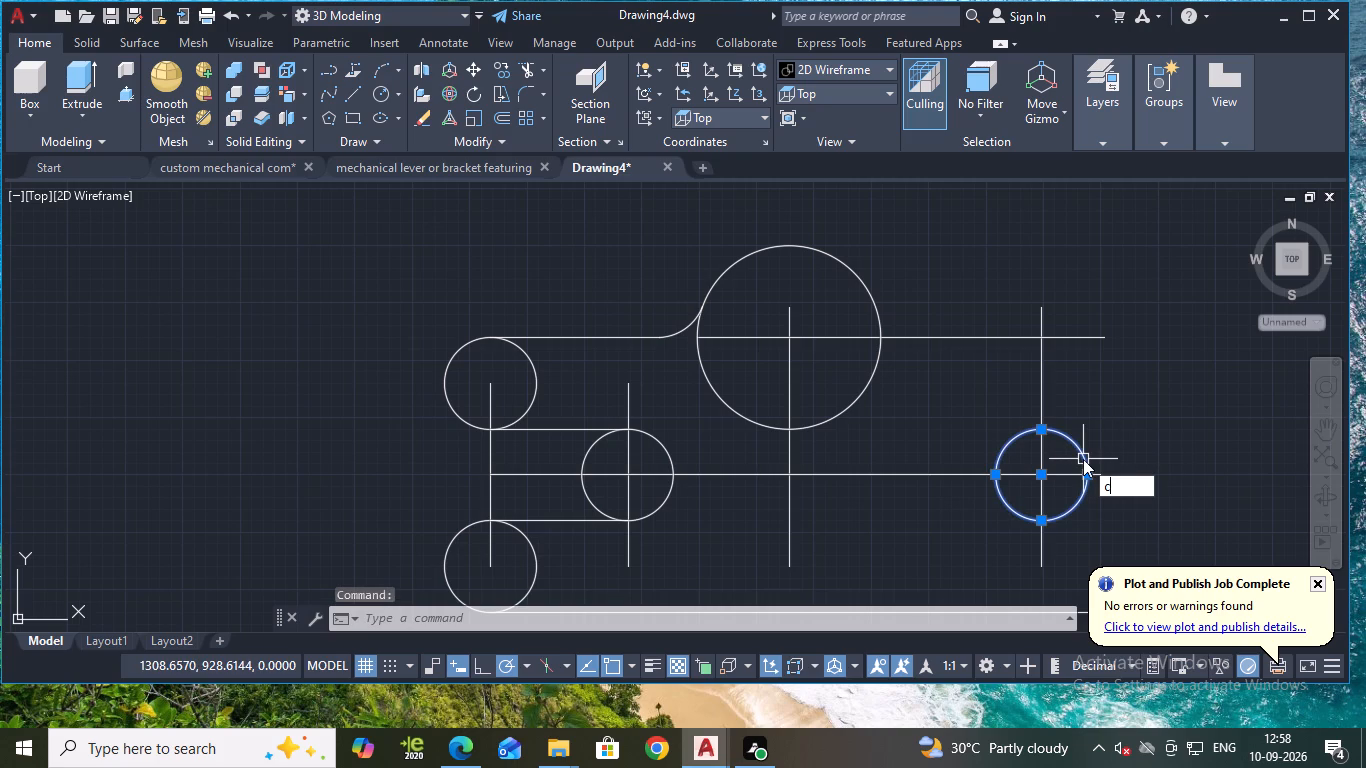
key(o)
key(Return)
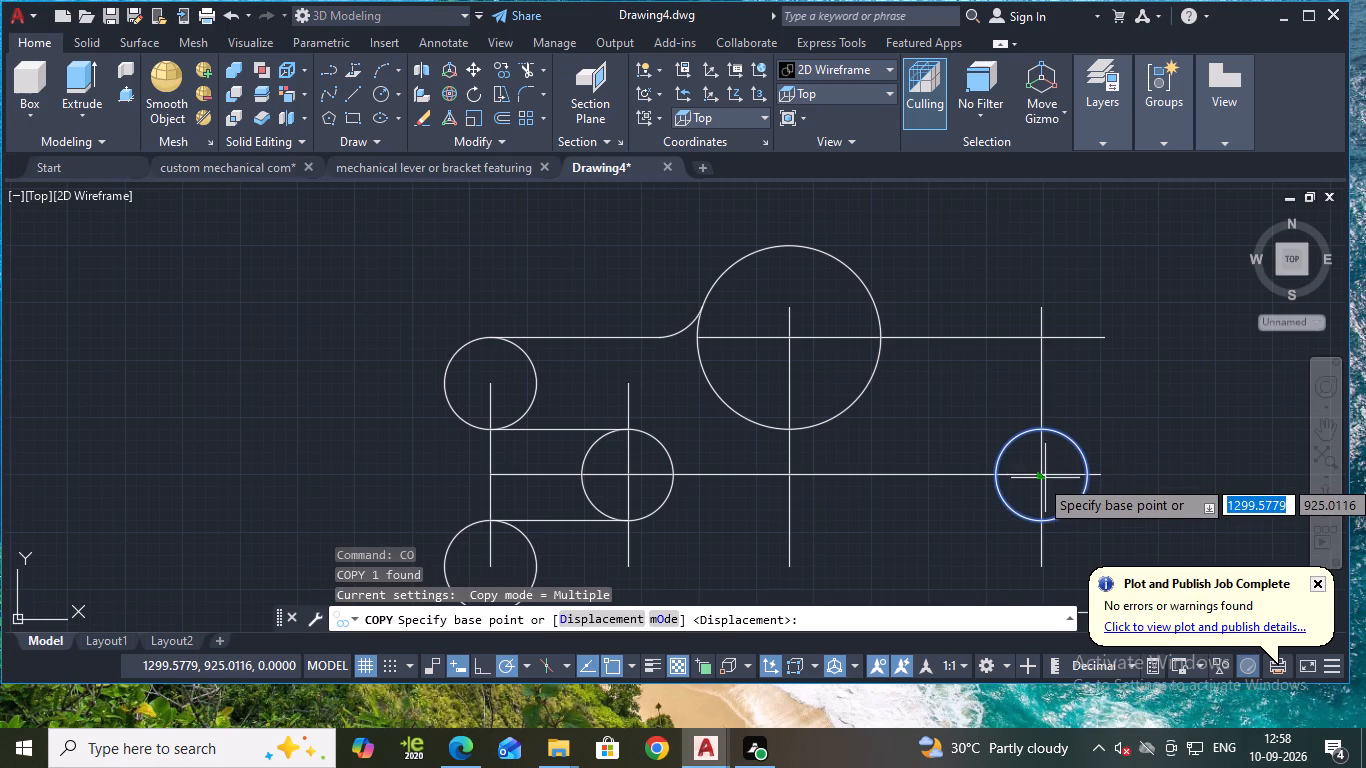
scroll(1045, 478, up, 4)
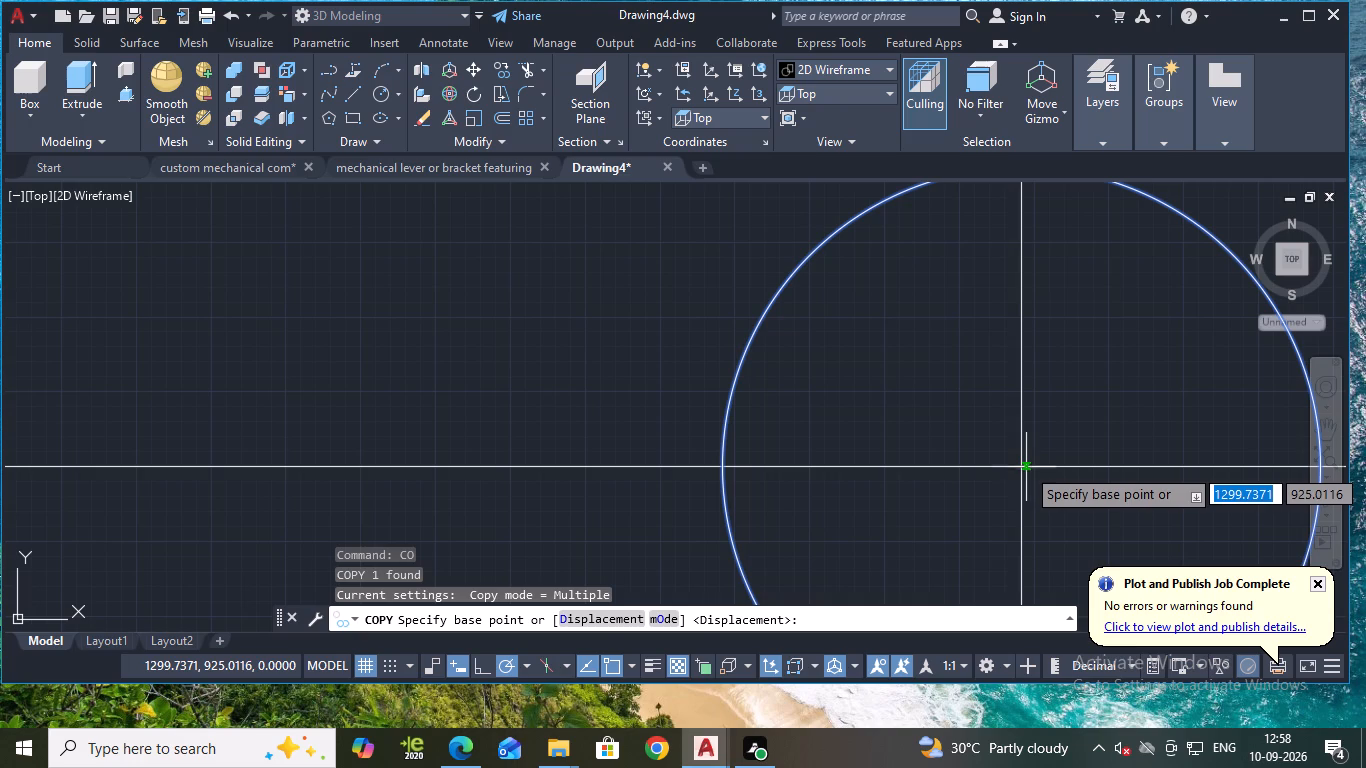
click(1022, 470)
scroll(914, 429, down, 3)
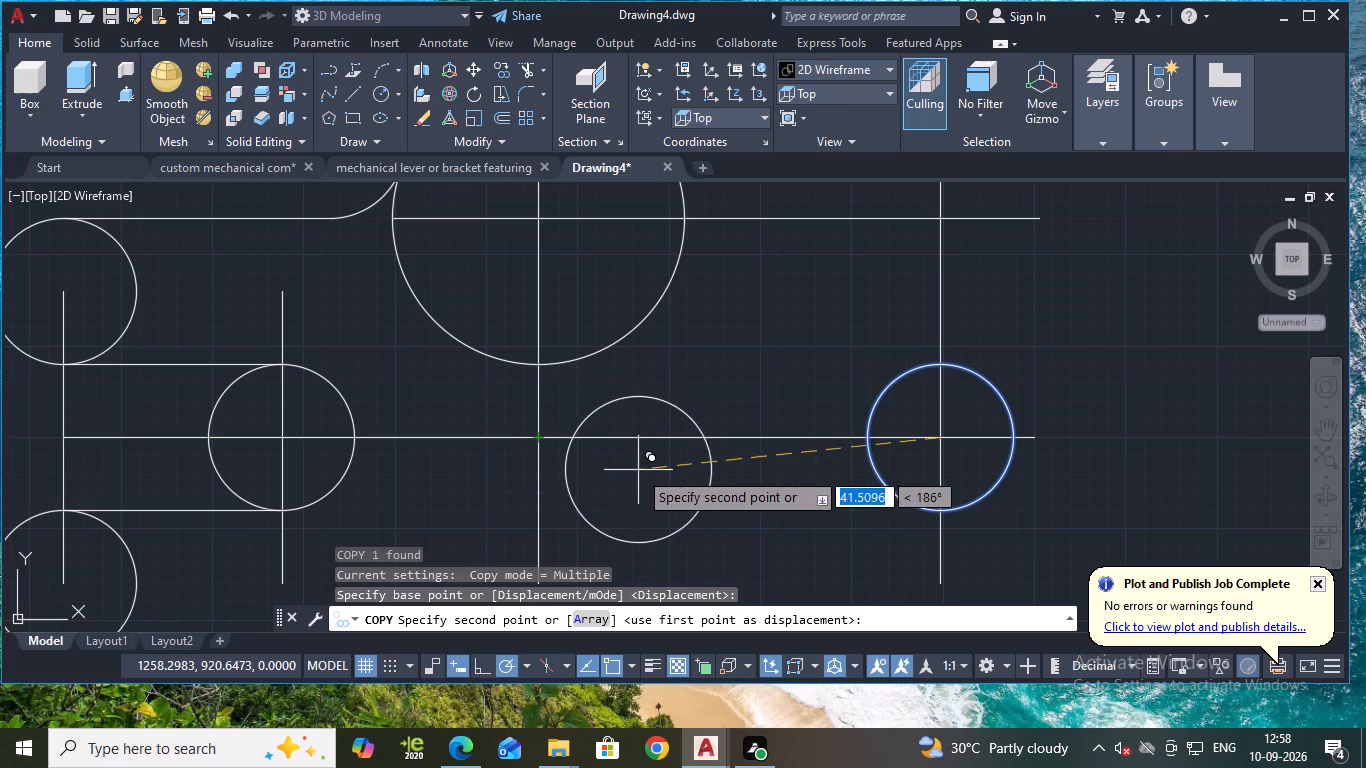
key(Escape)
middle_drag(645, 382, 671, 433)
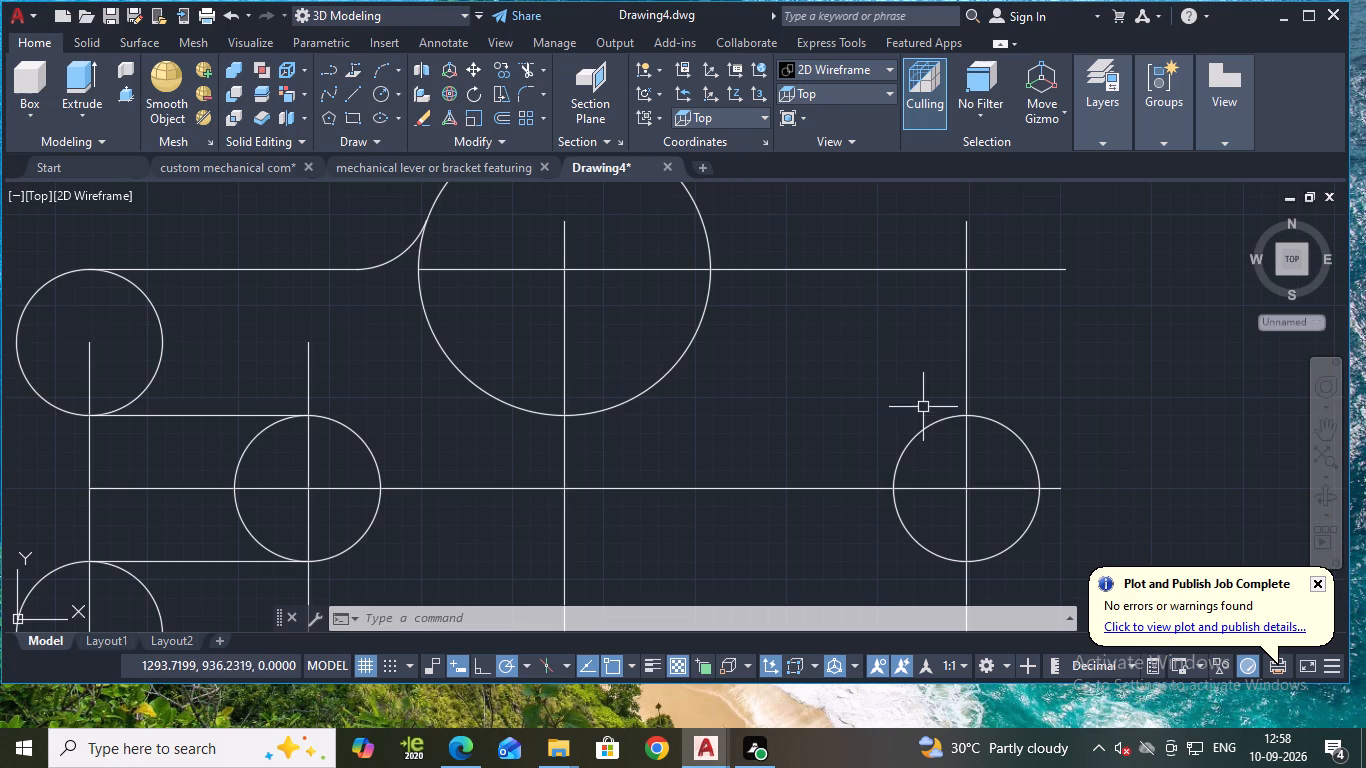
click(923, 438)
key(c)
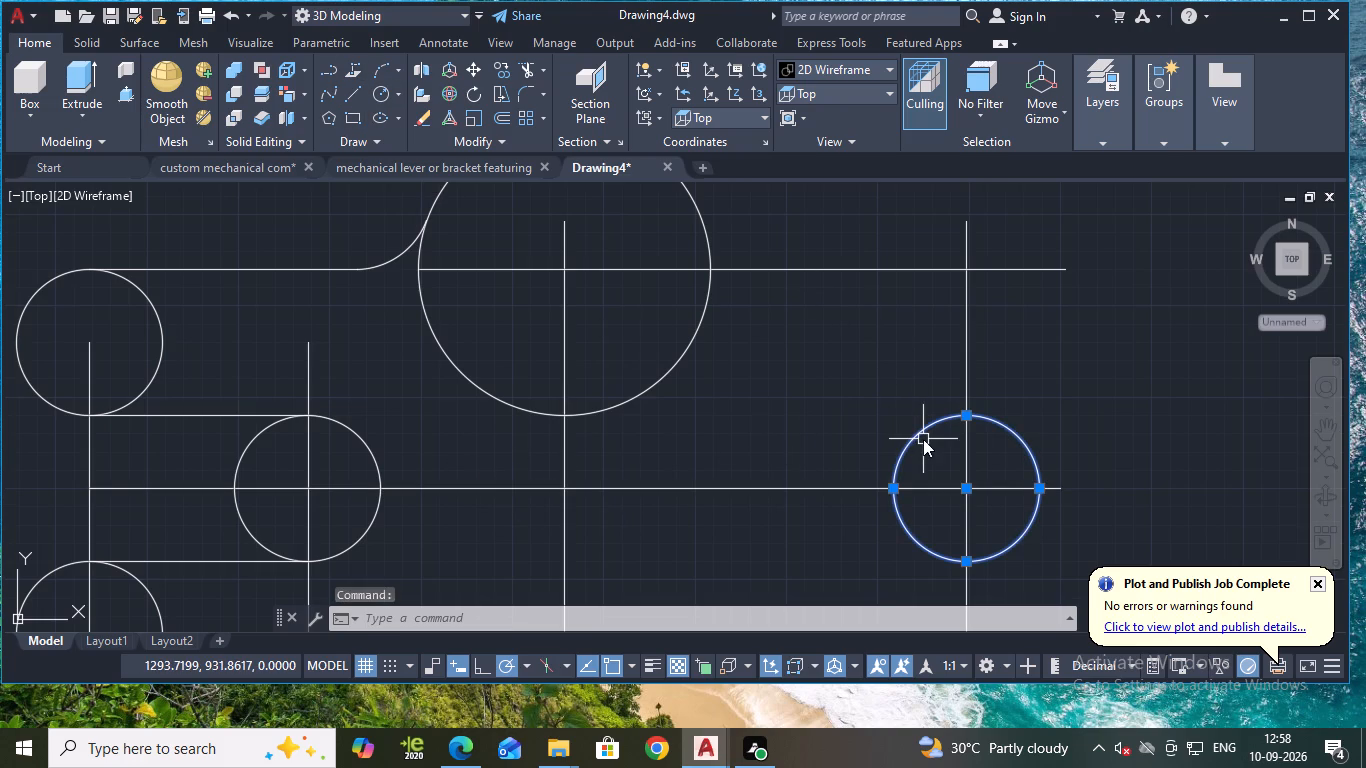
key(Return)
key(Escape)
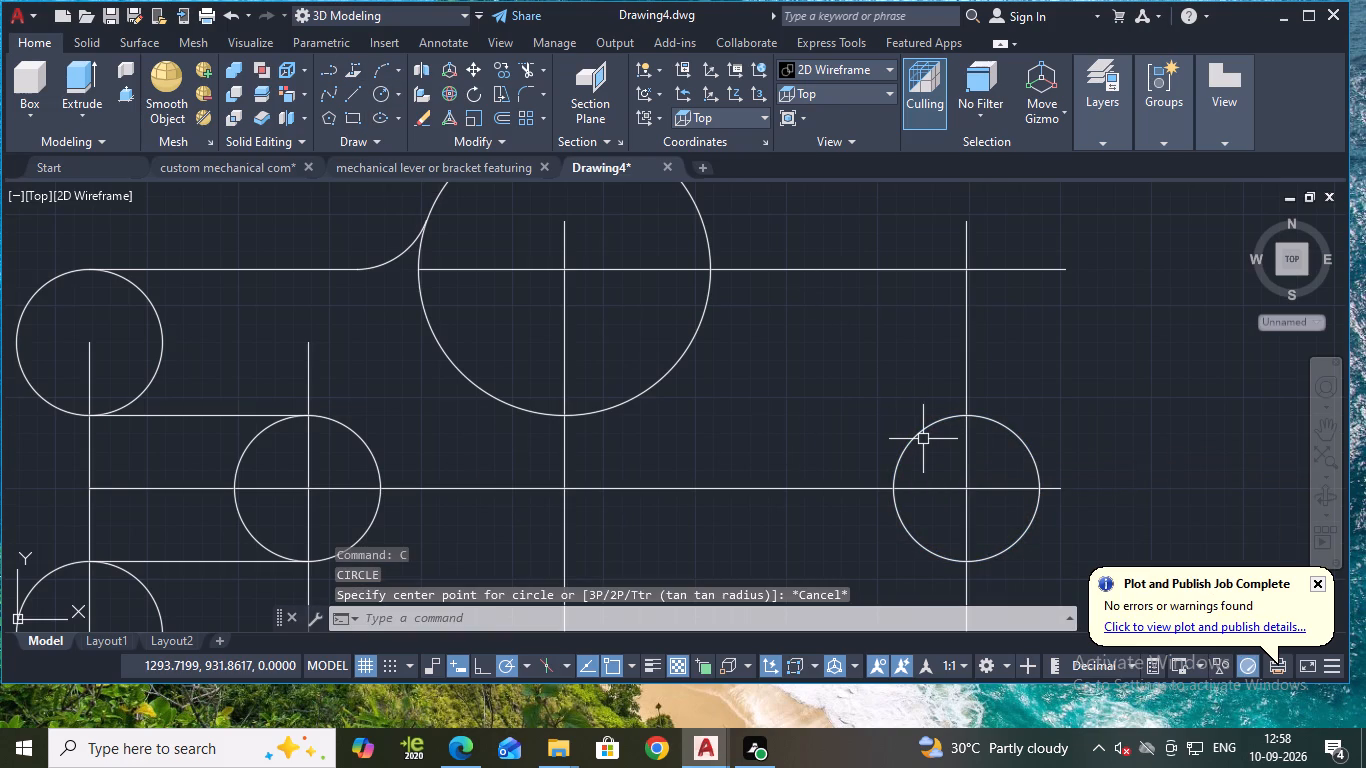
Copy the rightmost radius-10 circle from its centre to where the centre line crosses the vertical line through the 40-diameter circle.
click(906, 436)
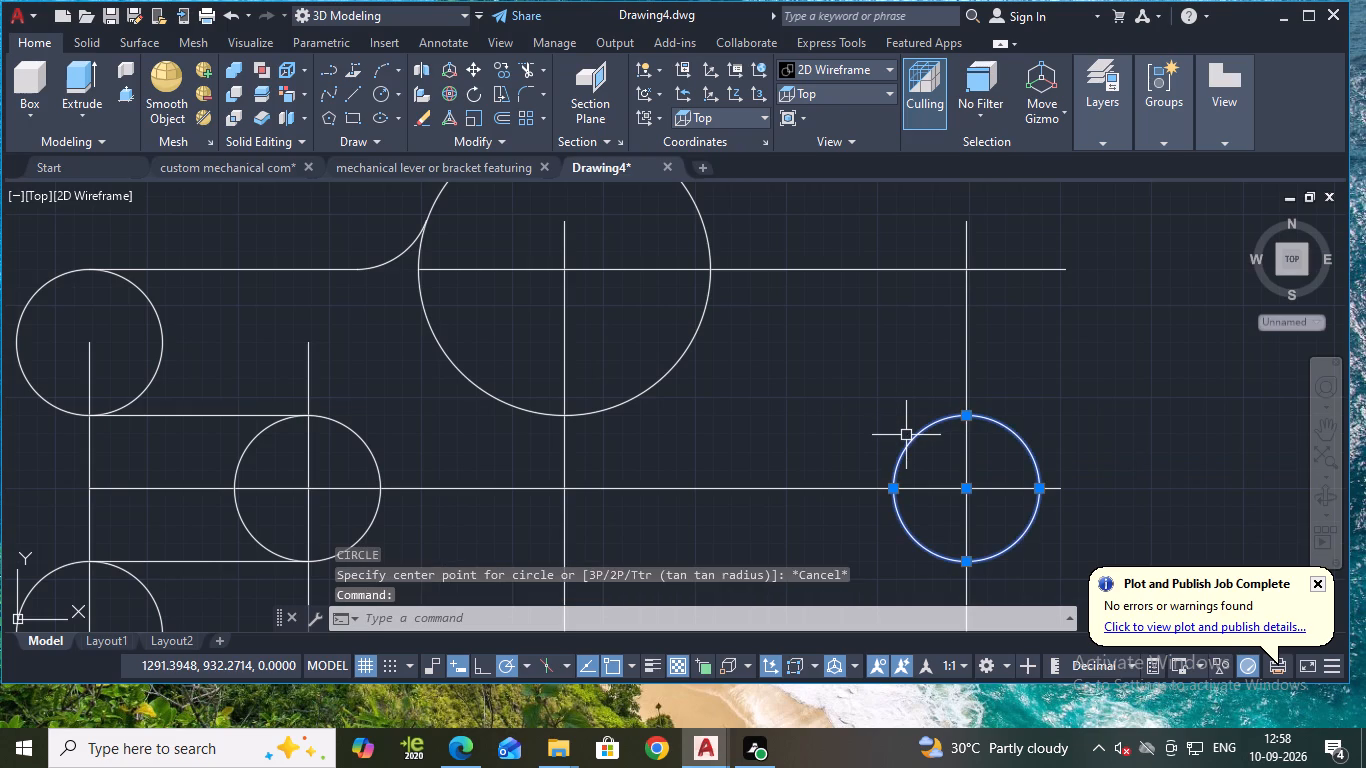
text(co)
key(Return)
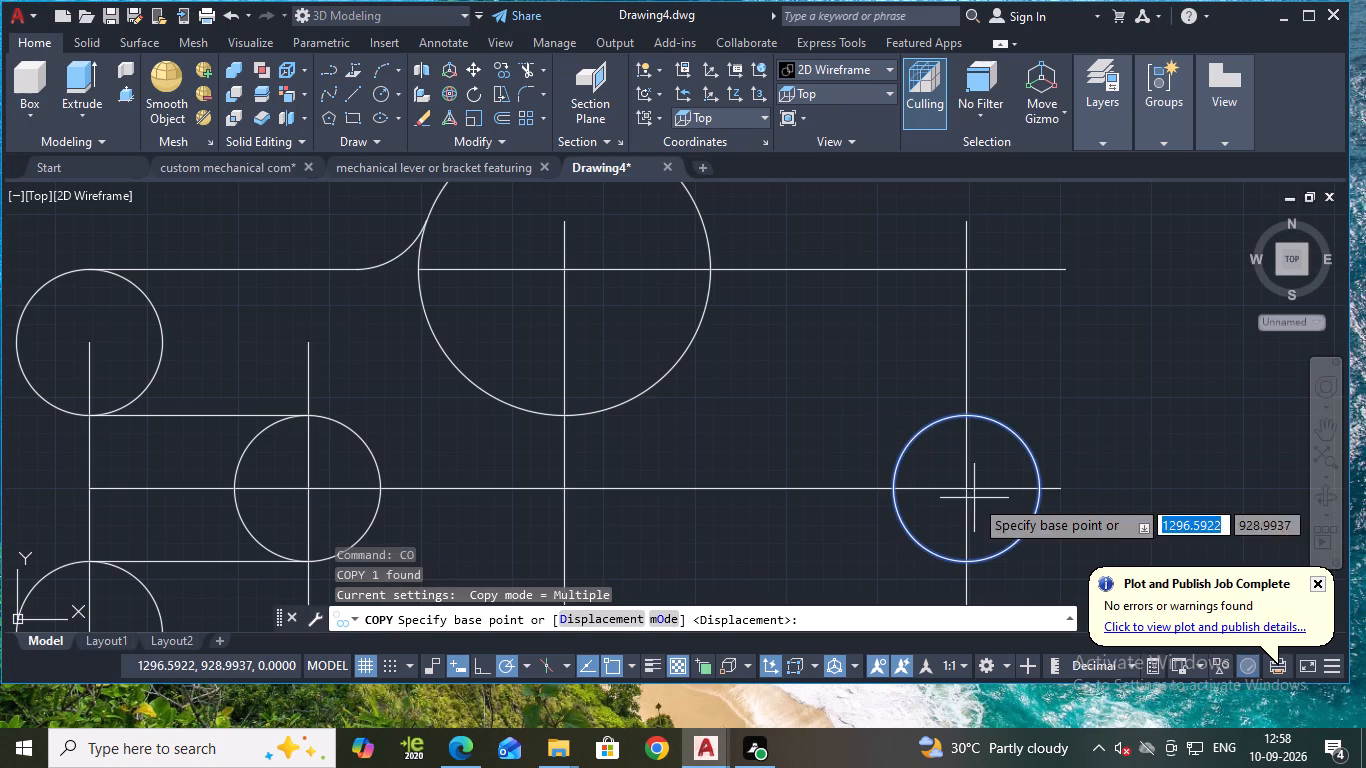
click(968, 491)
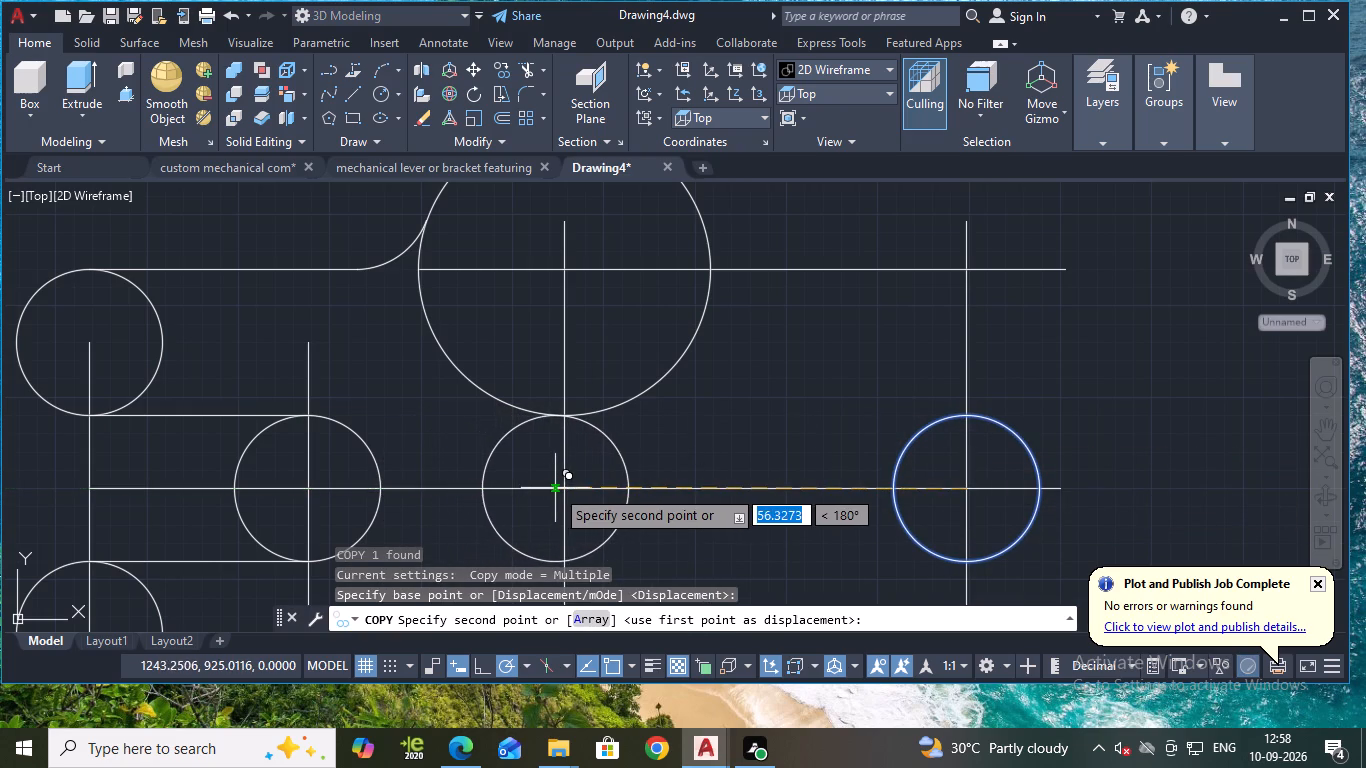
click(563, 488)
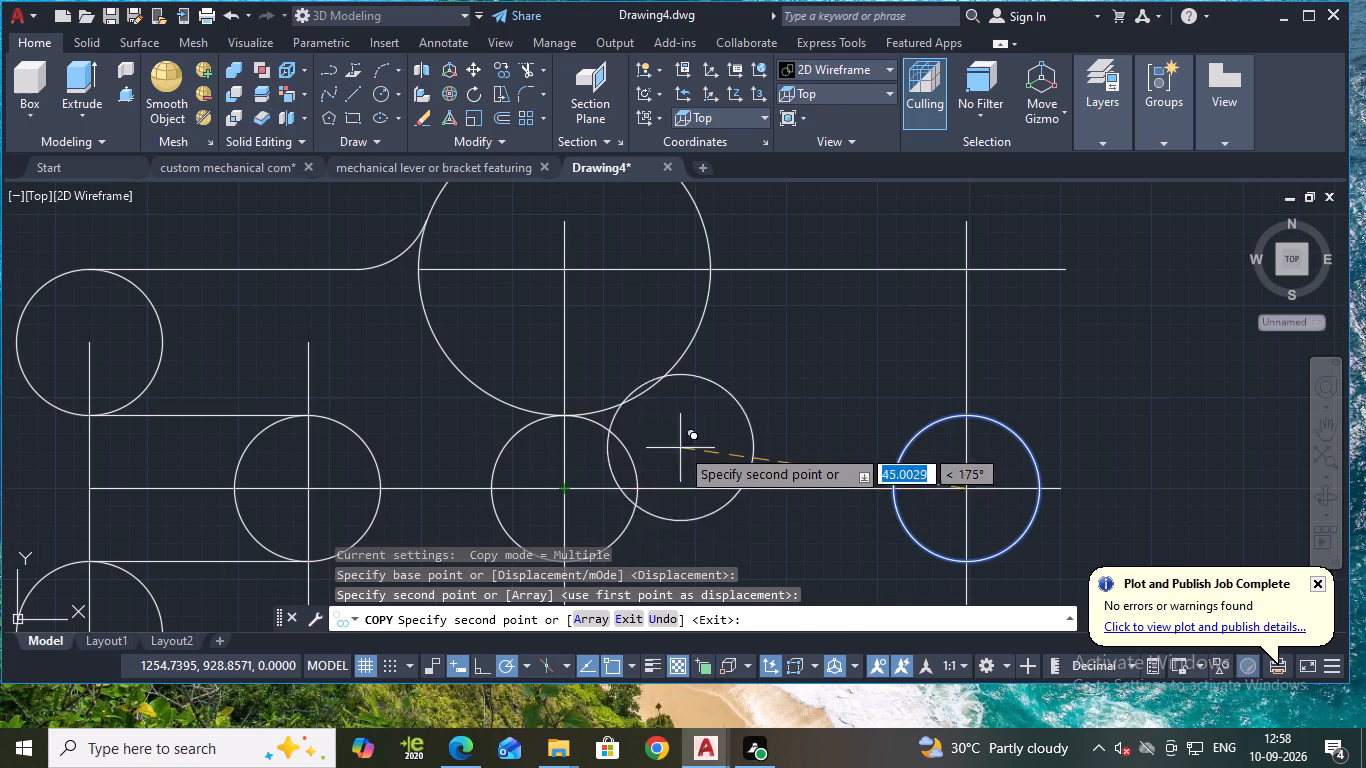
key(Escape)
Connect the bottom and top quadrants of the copied and rightmost radius-10 circles with two horizontal lines.
middle_drag(748, 534, 739, 518)
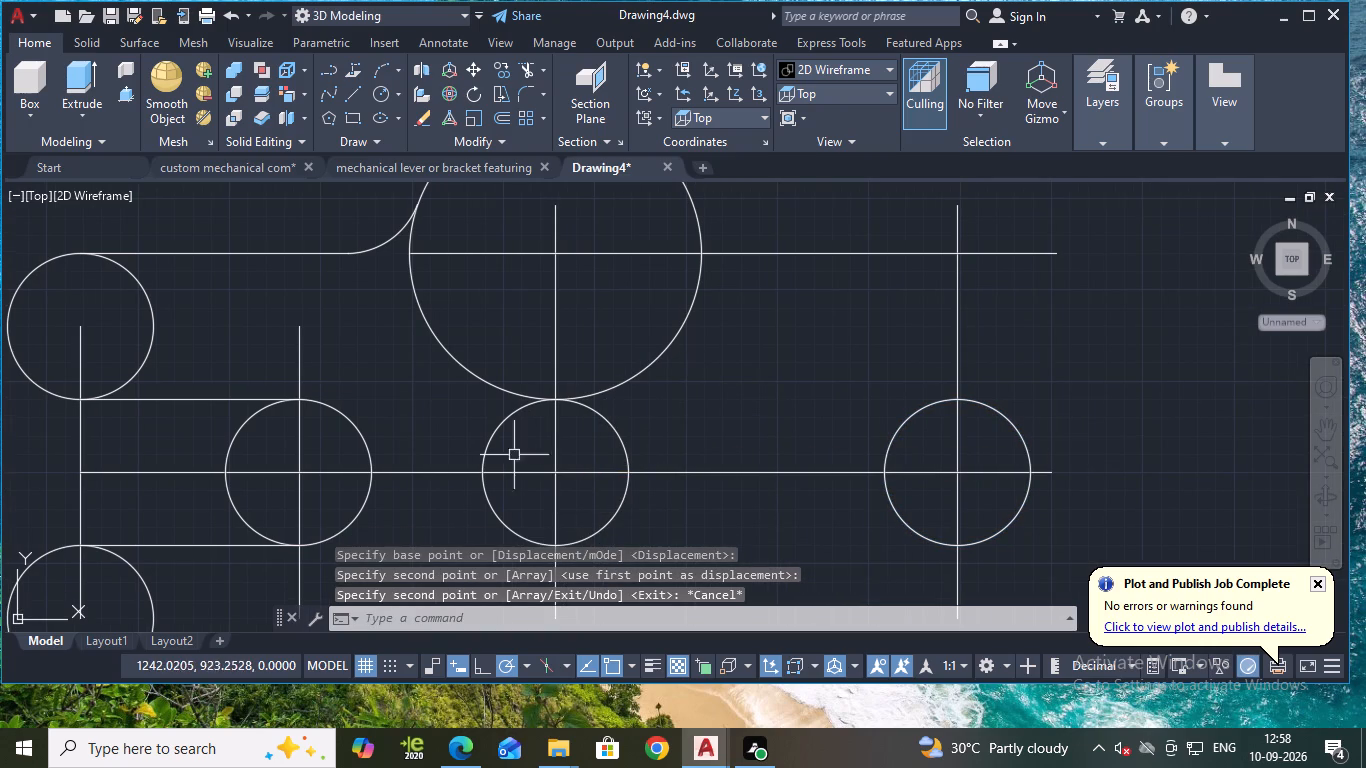
click(352, 96)
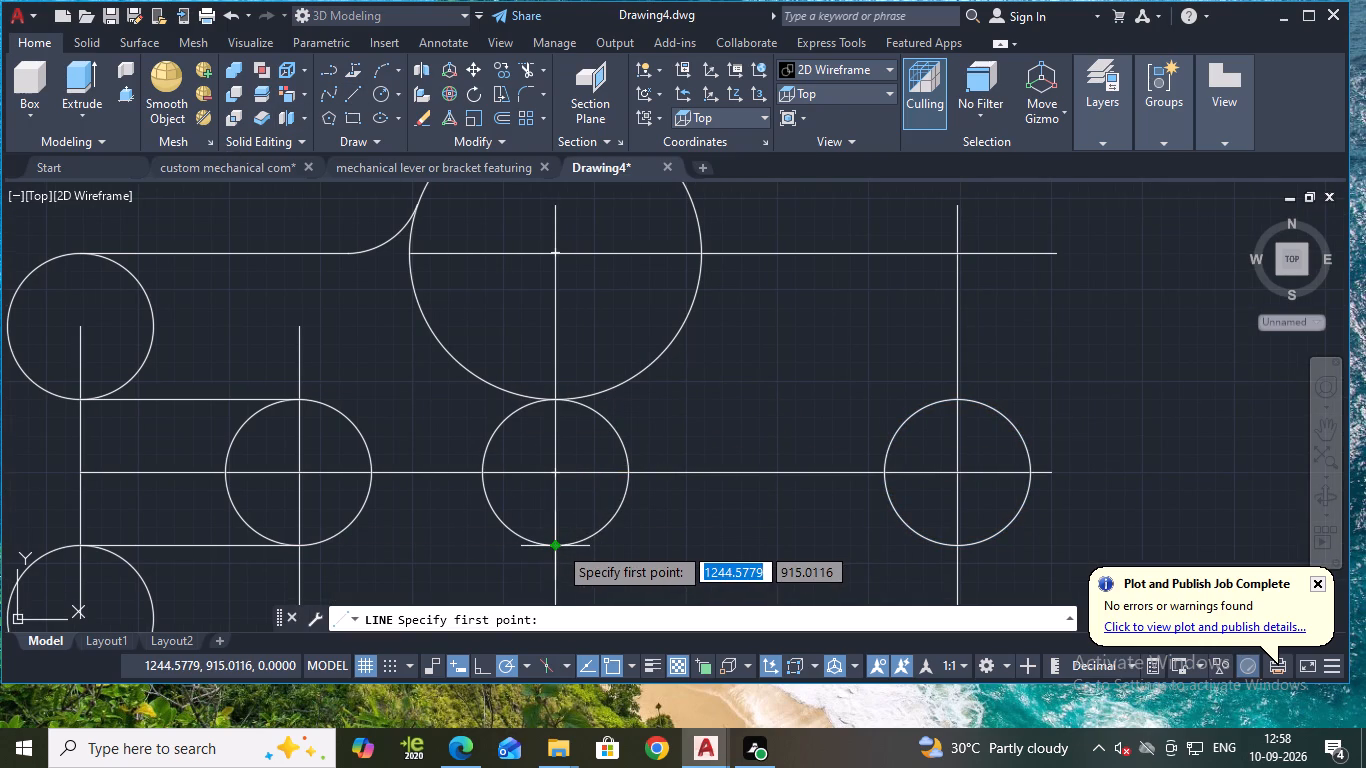
click(558, 545)
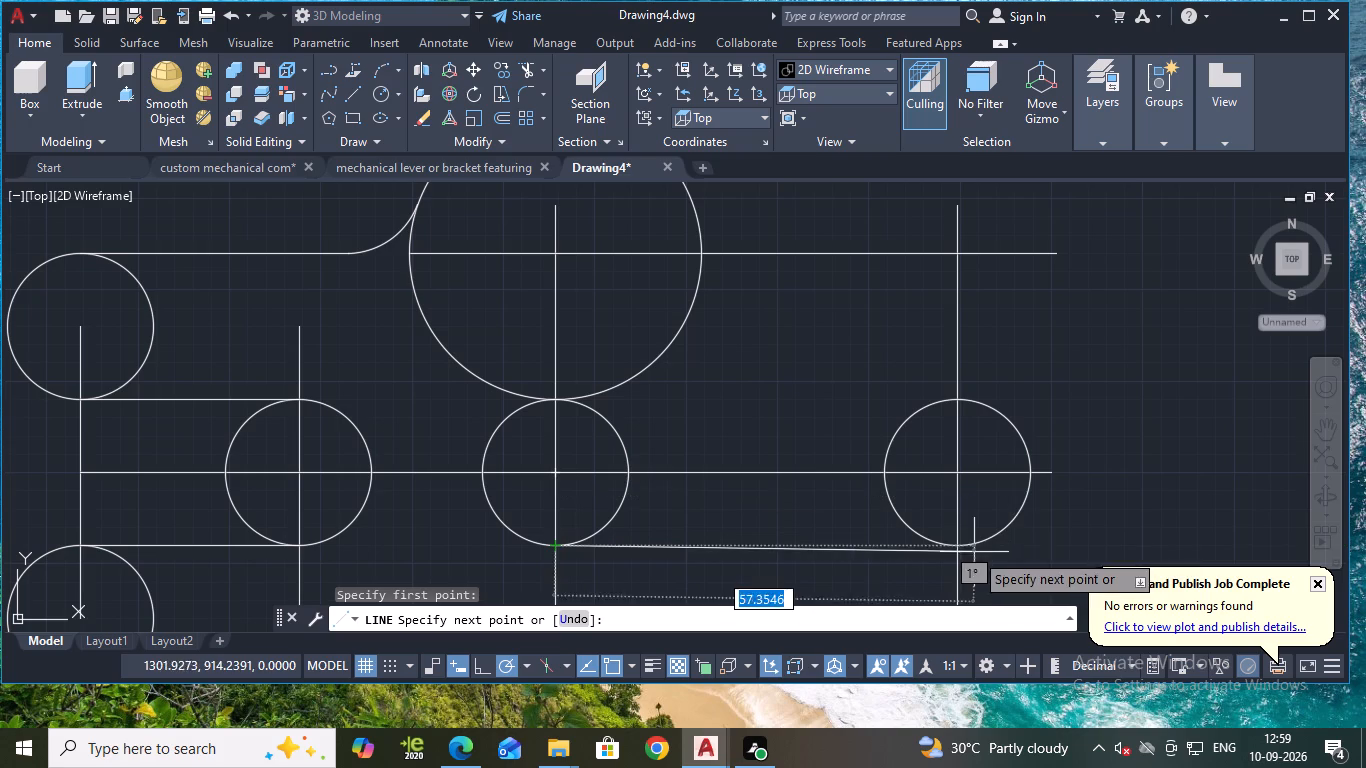
click(958, 546)
key(Escape)
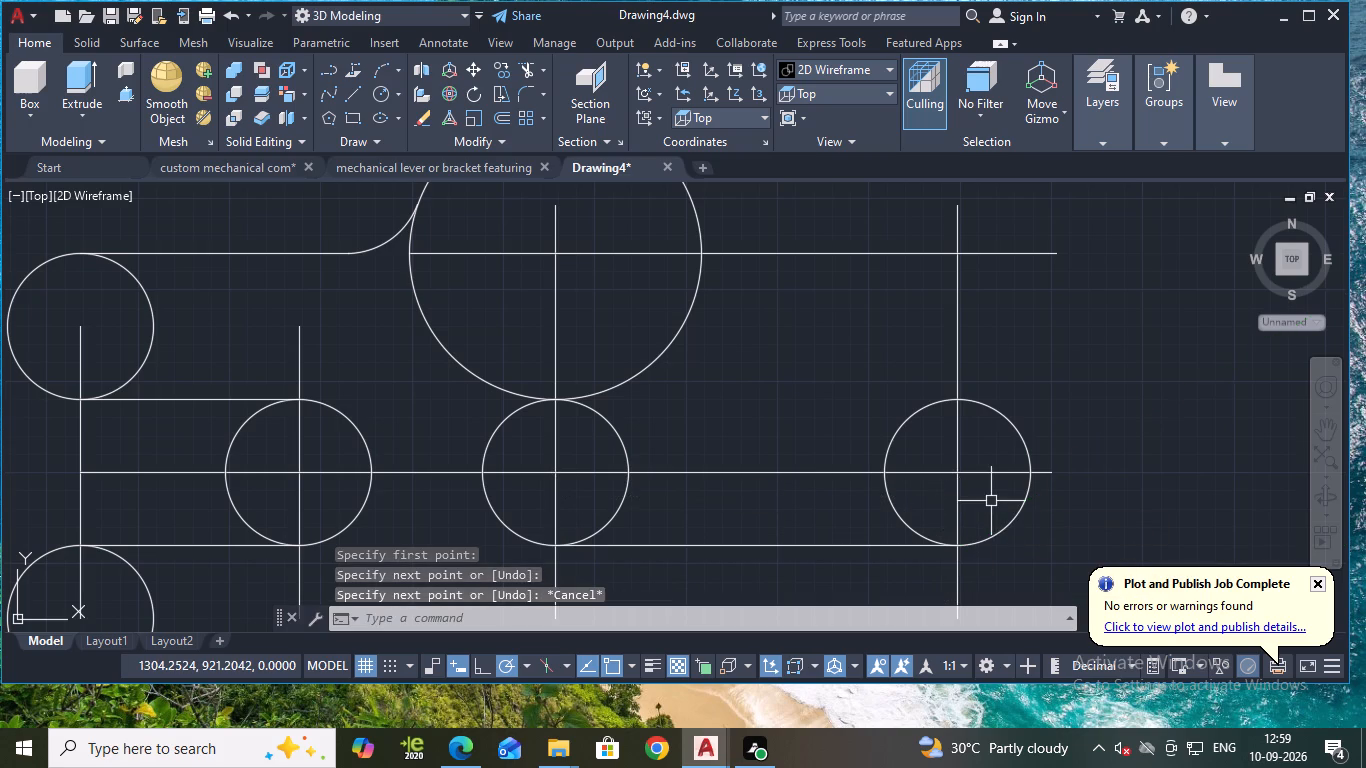
key(space)
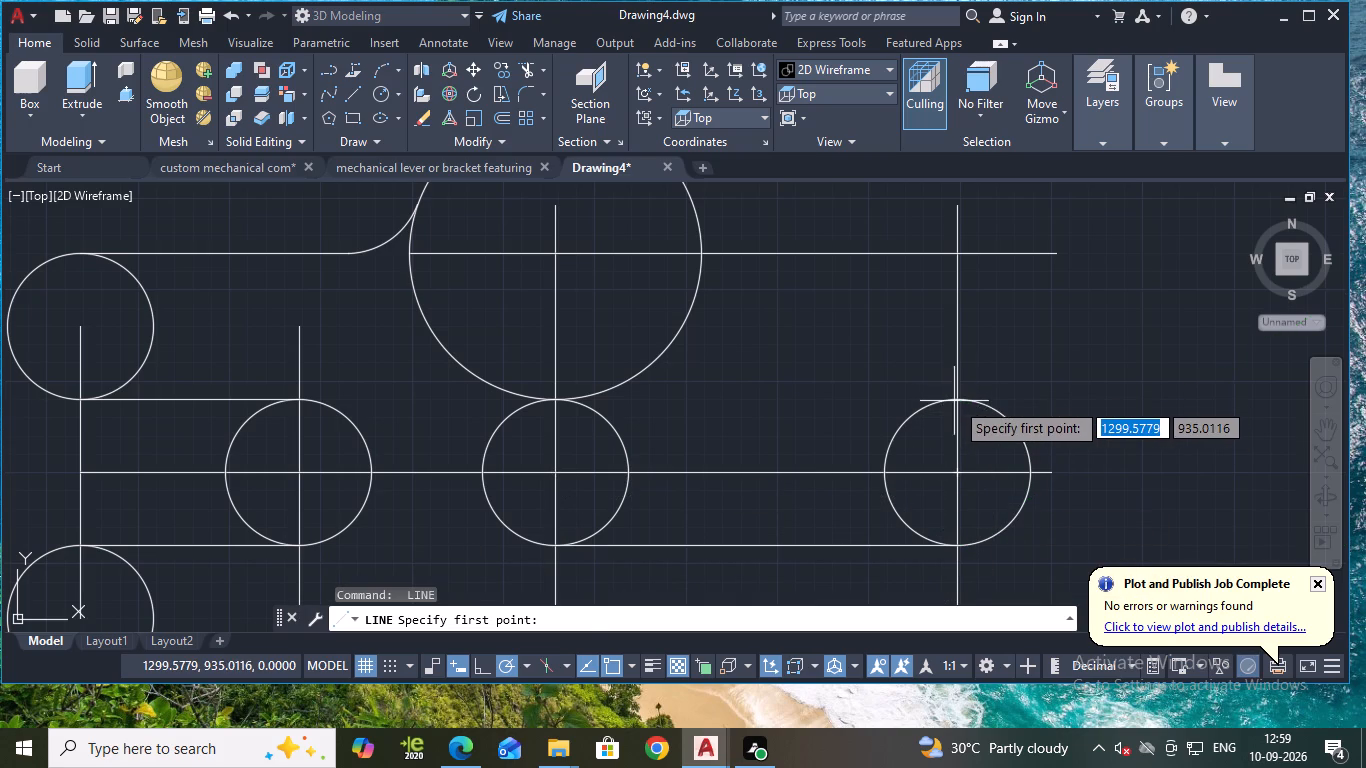
click(955, 401)
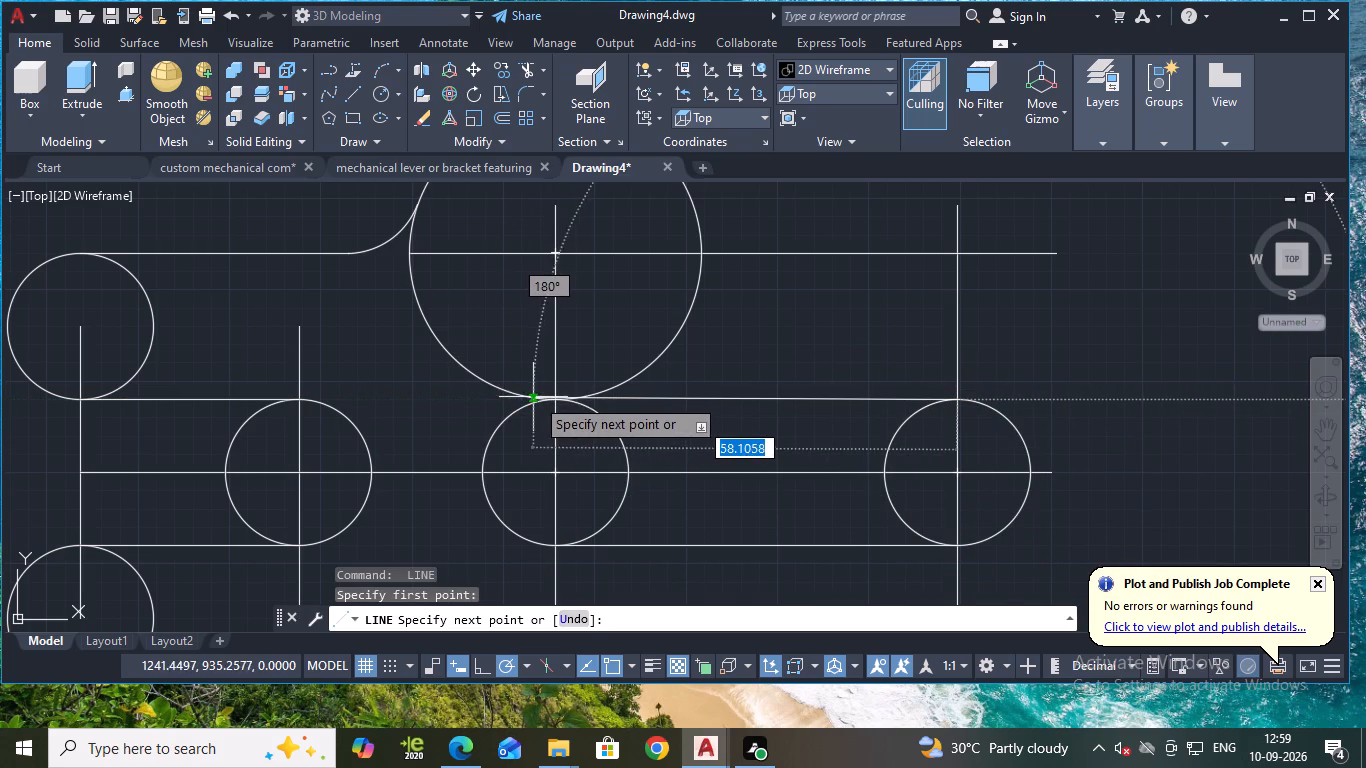
click(555, 402)
key(Escape)
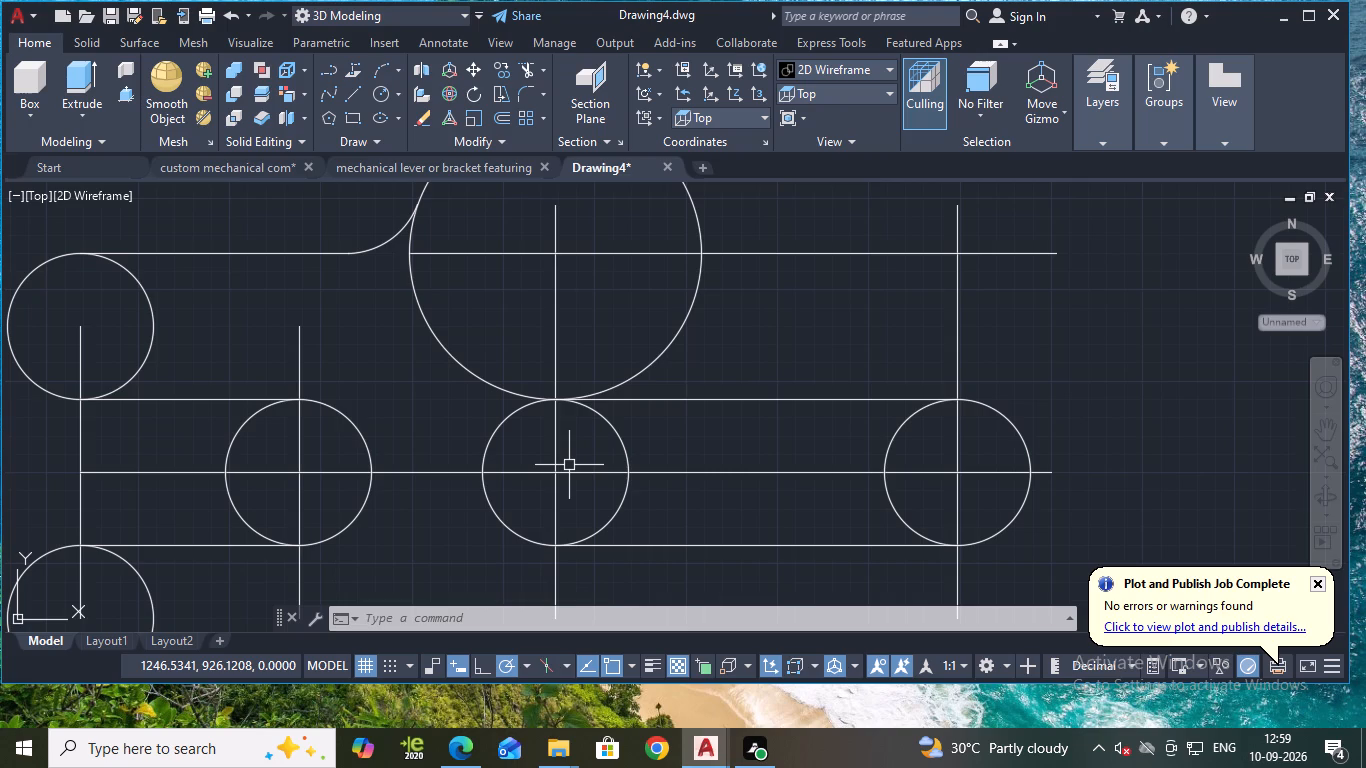
Draw a radius-10 circle tangent to the lower-right side of the 40-diameter circle and the upper line connecting the two small circles.
middle_click(741, 369)
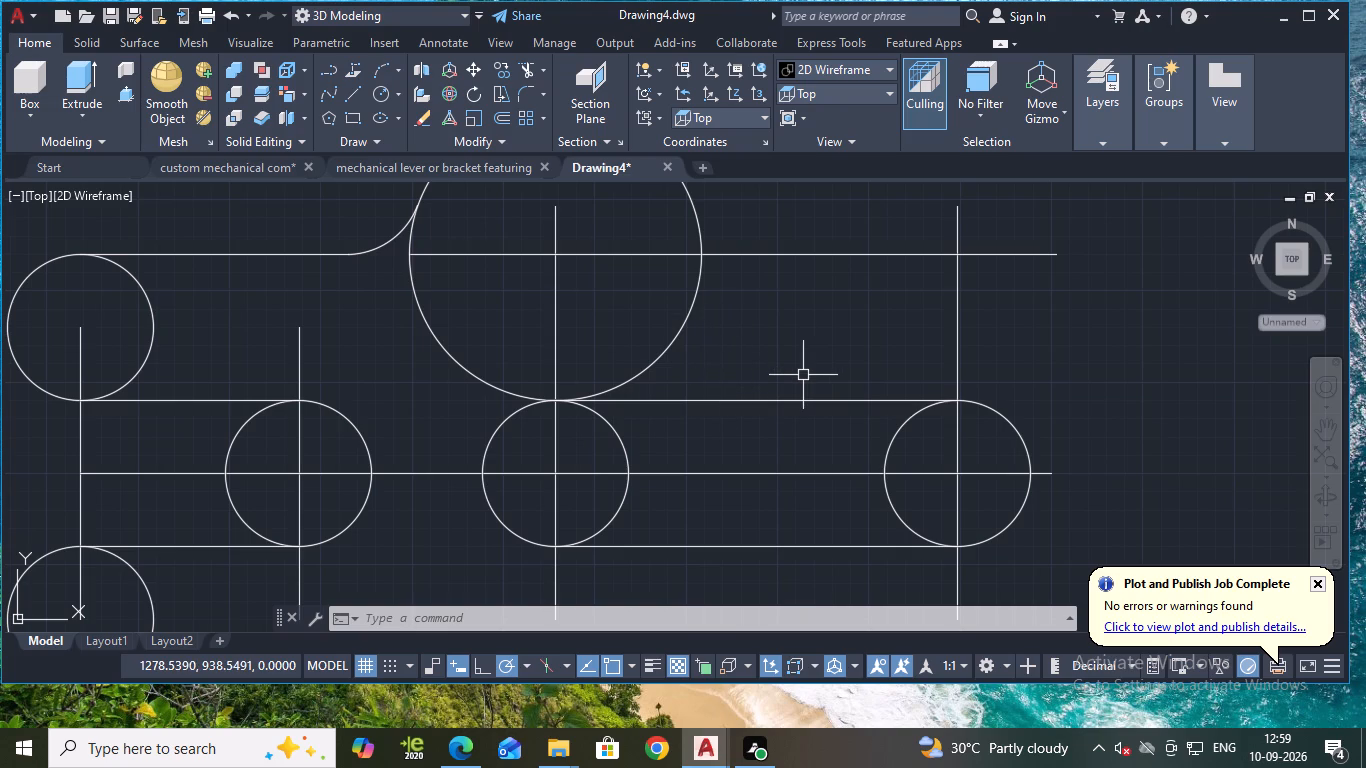
key(Escape)
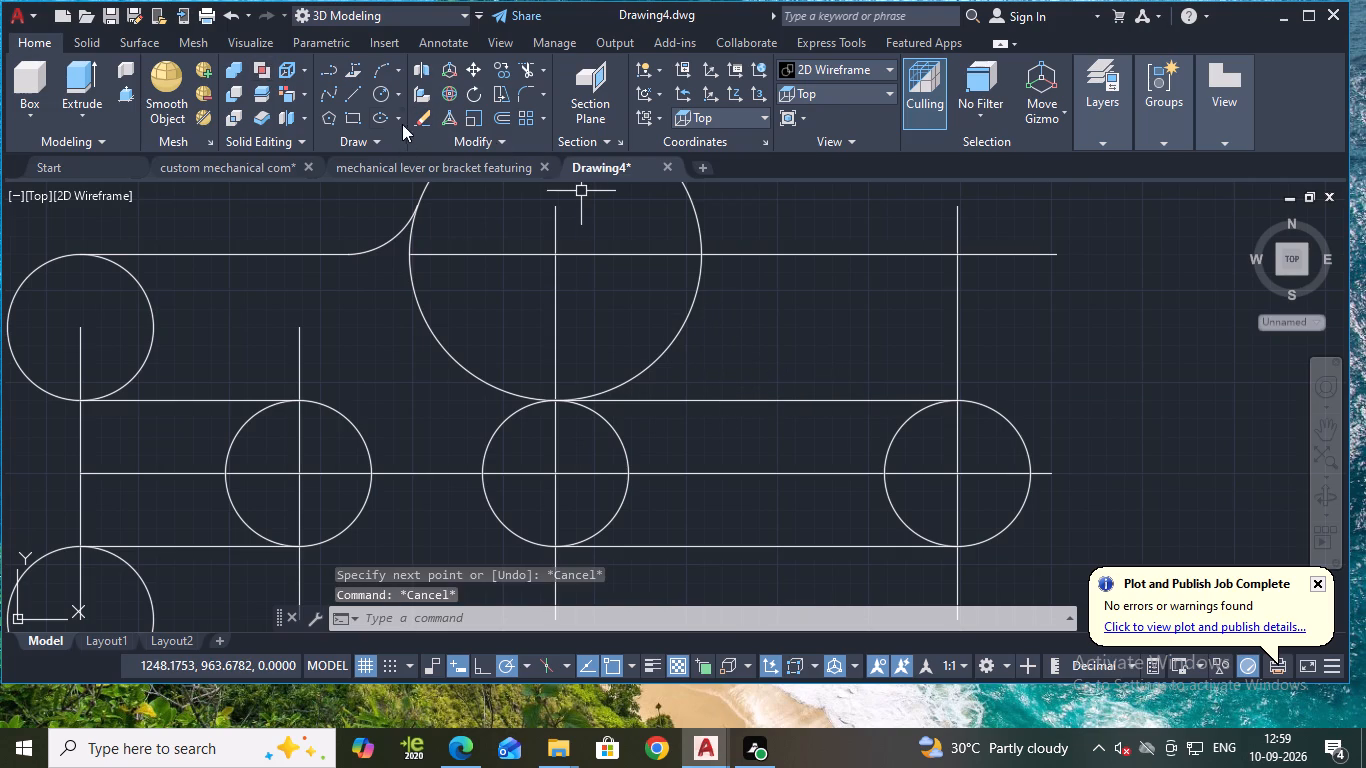
click(398, 98)
click(433, 296)
click(703, 283)
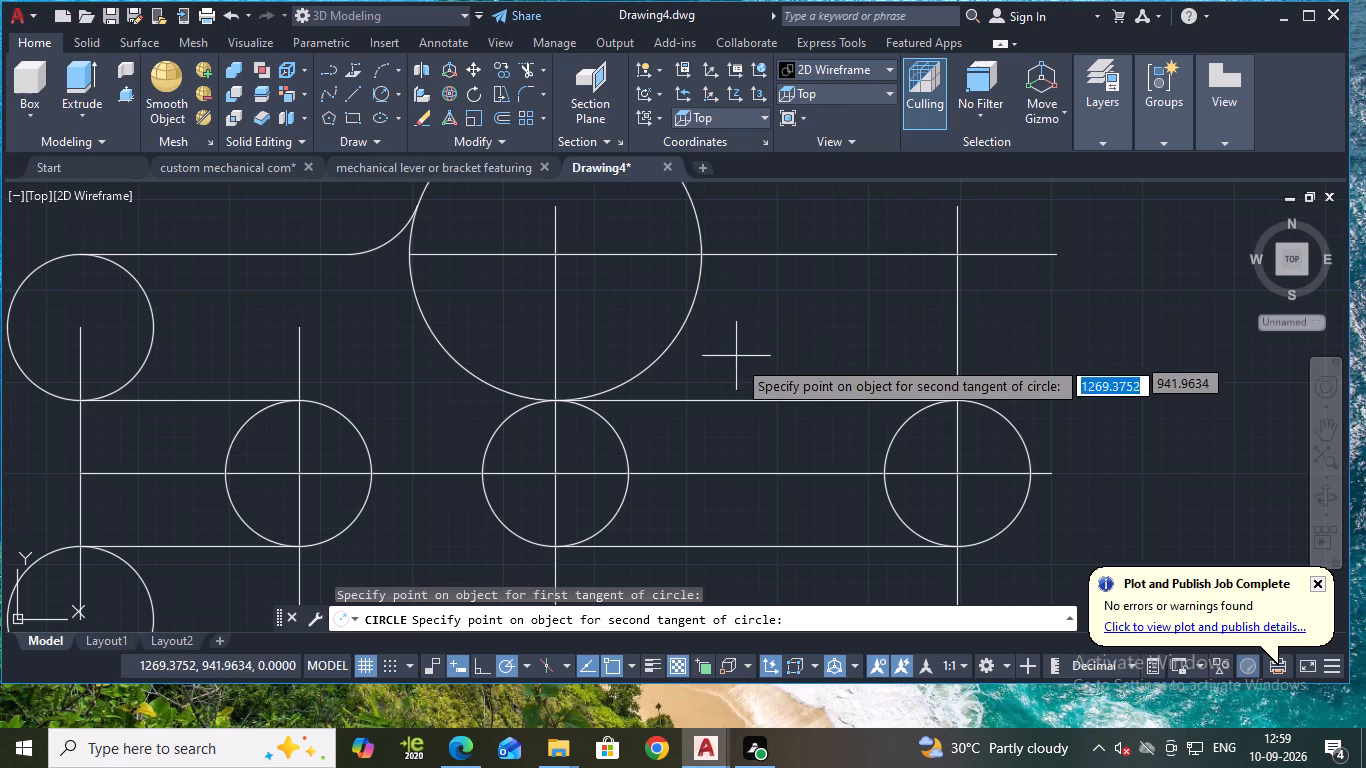
click(761, 404)
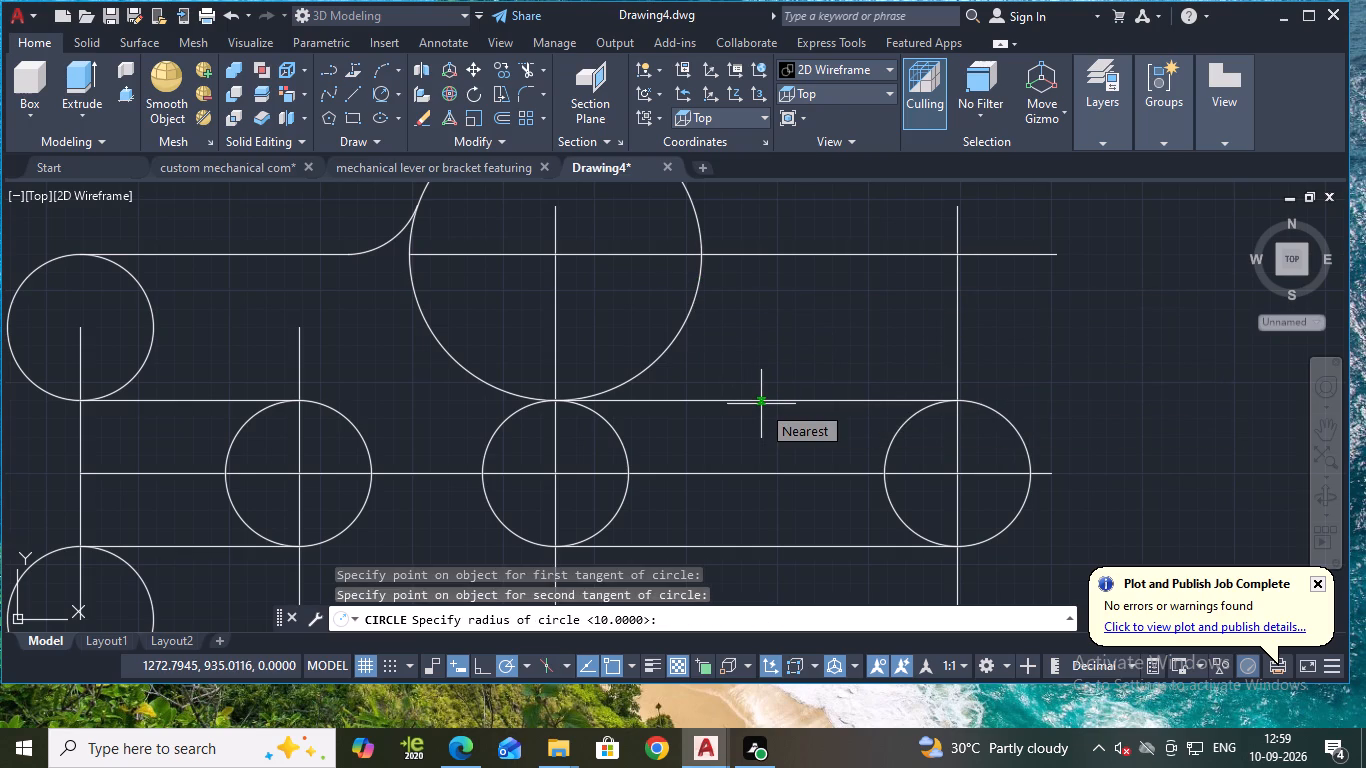
text(10)
key(Return)
key(Escape)
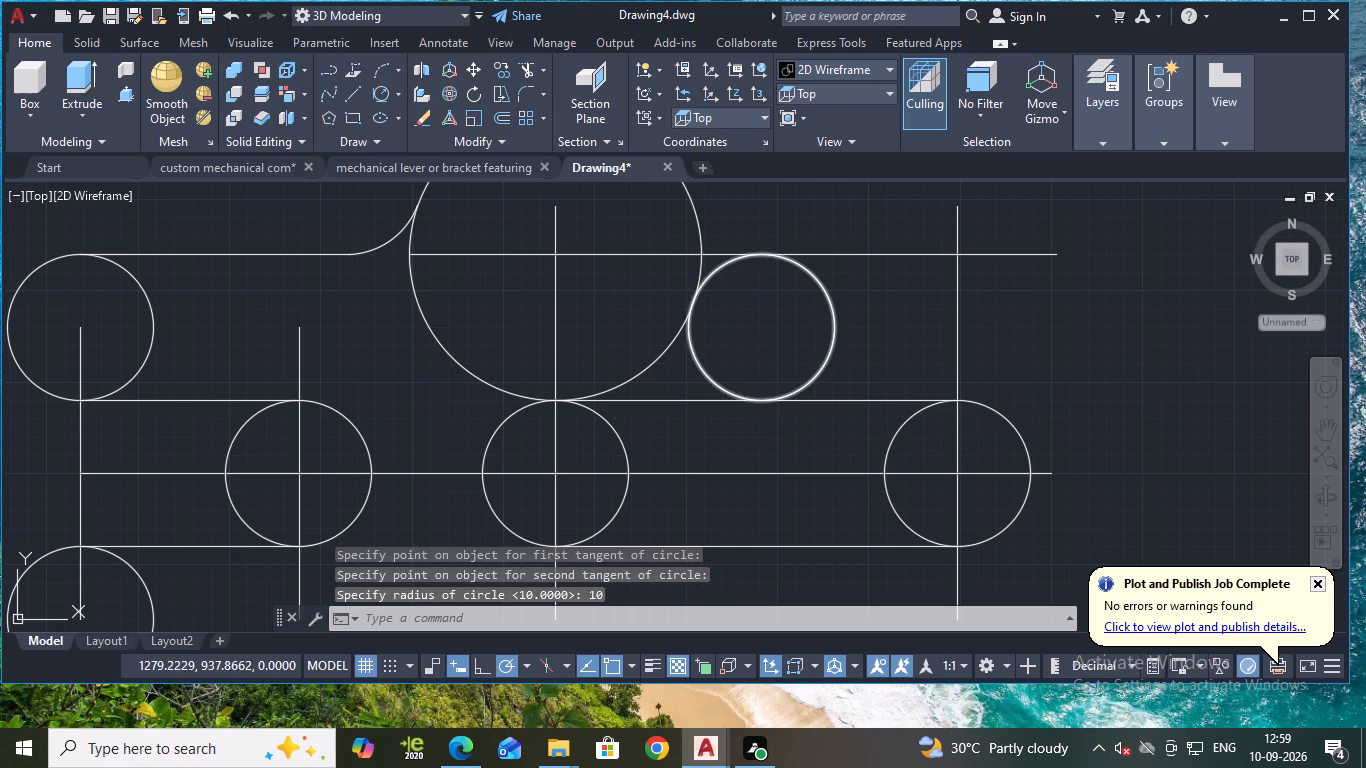
Trim the lower-right tangent circle, the line beside it and the 40-diameter circle's lower portion, leaving a continuous outline with blend arcs on both sides.
text(tr)
key(Return)
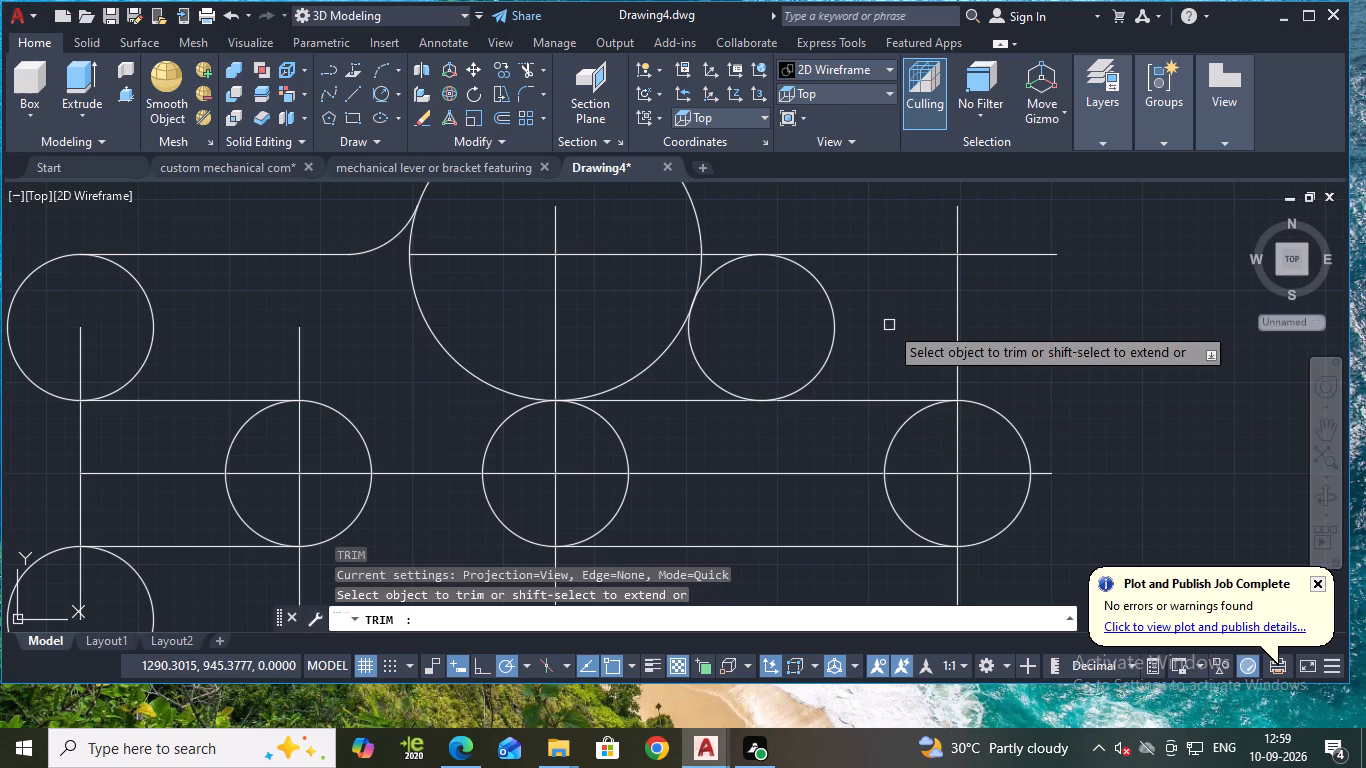
click(830, 290)
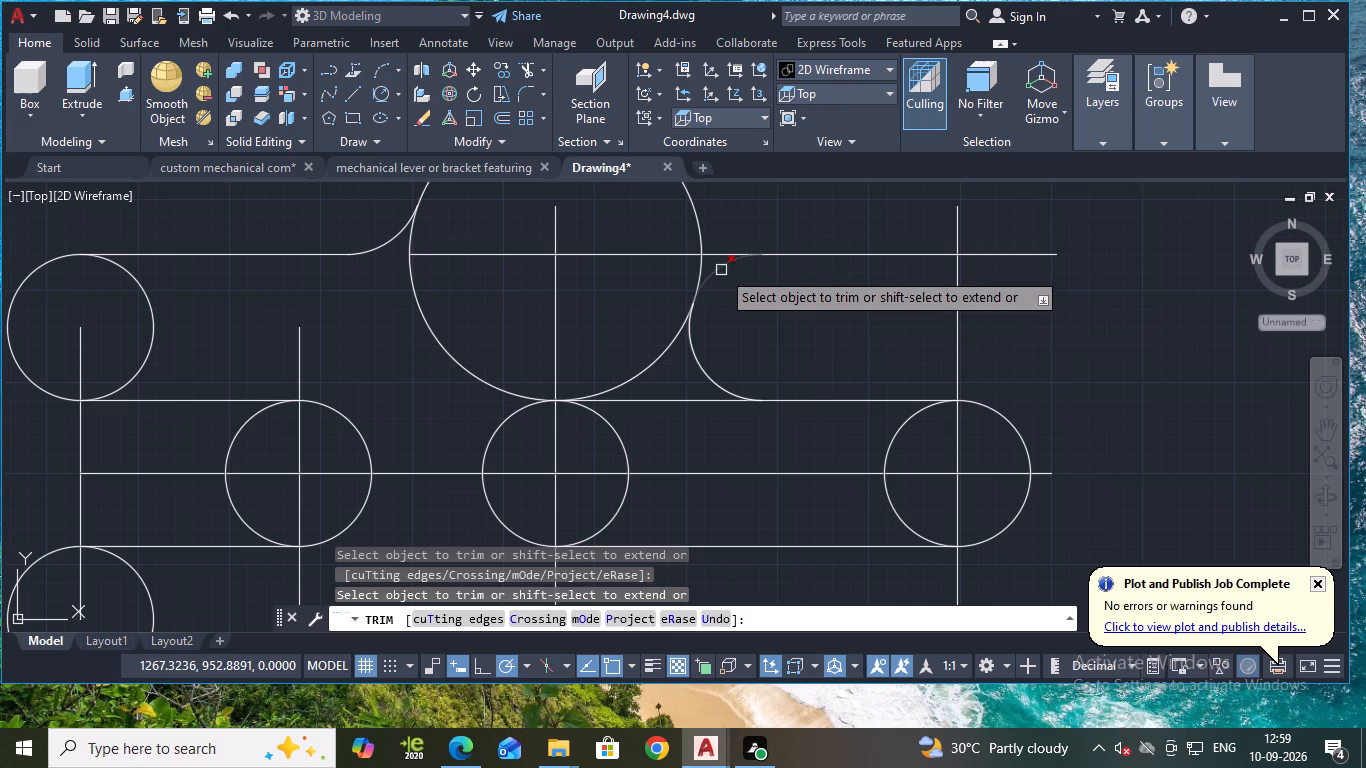
click(721, 270)
click(693, 405)
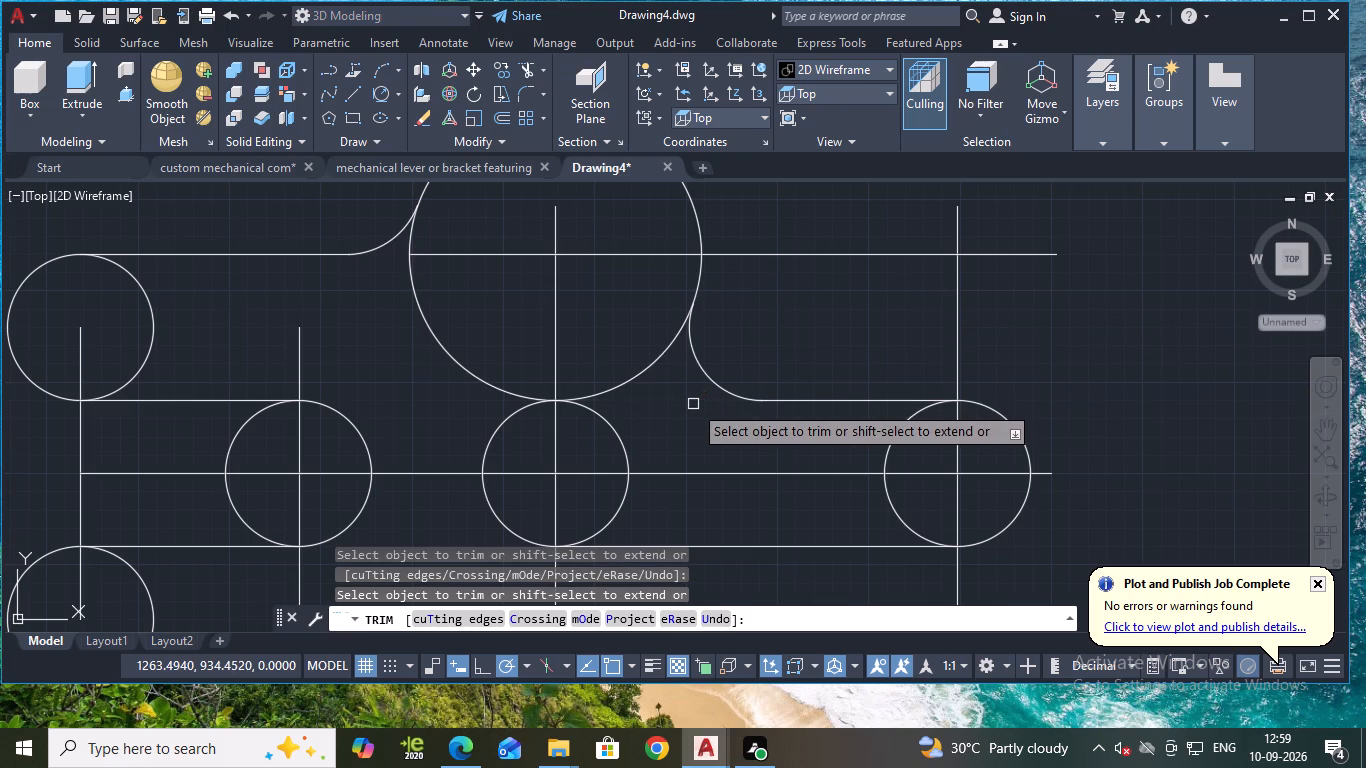
click(644, 373)
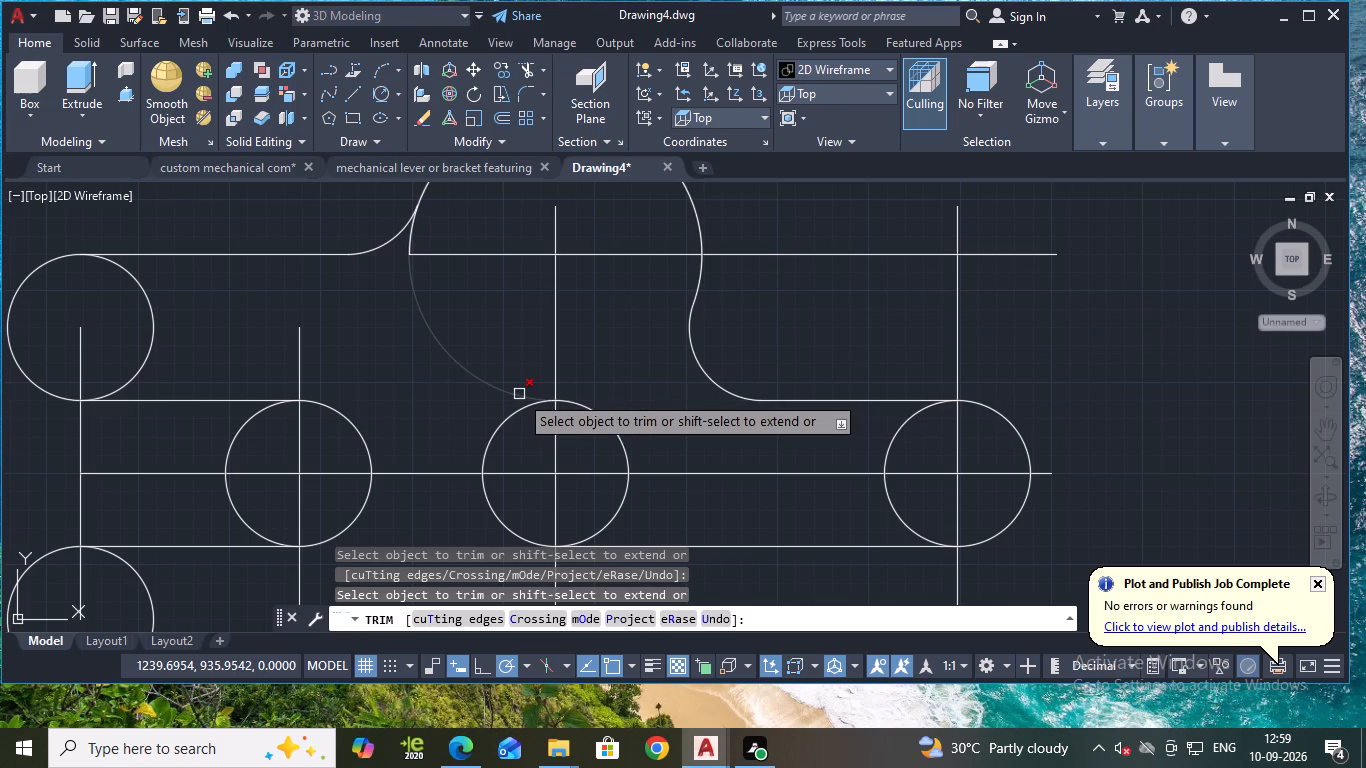
click(515, 392)
click(413, 245)
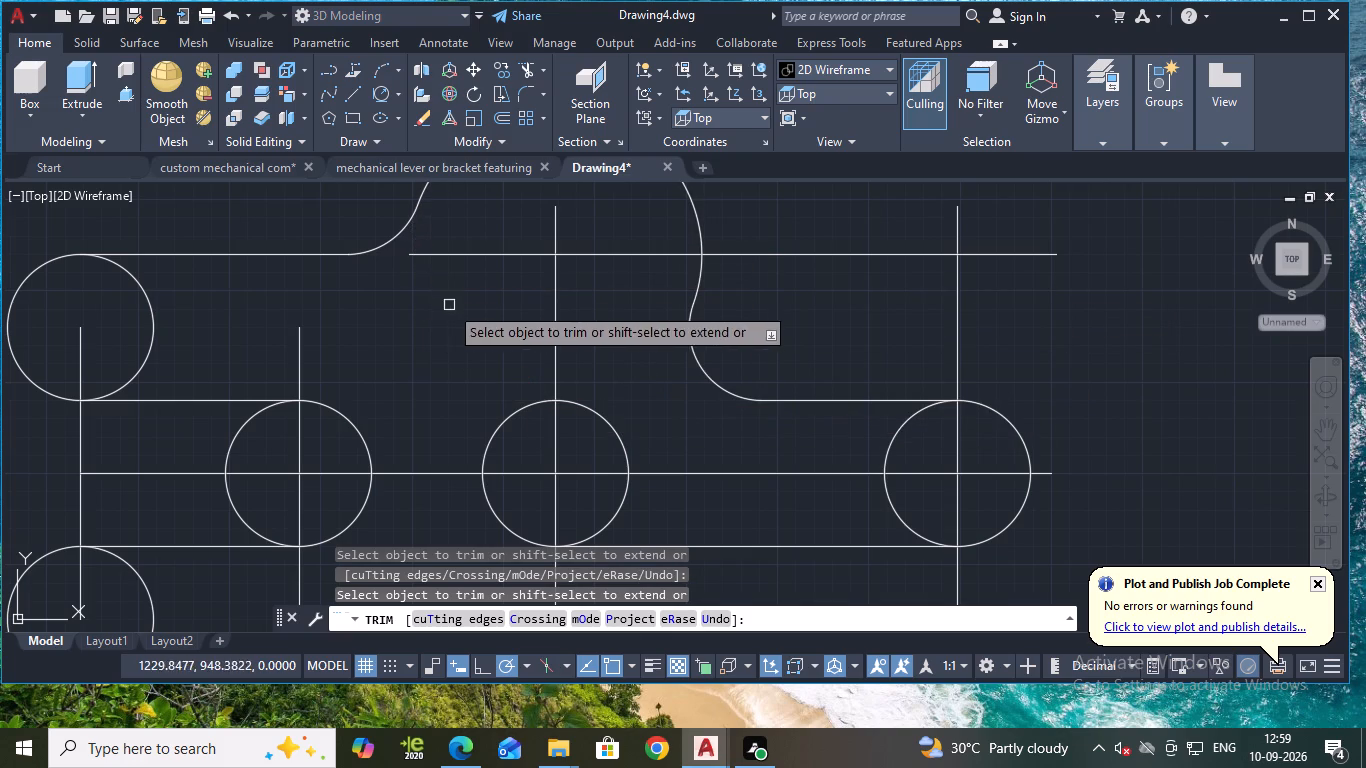
scroll(1112, 408, down, 1)
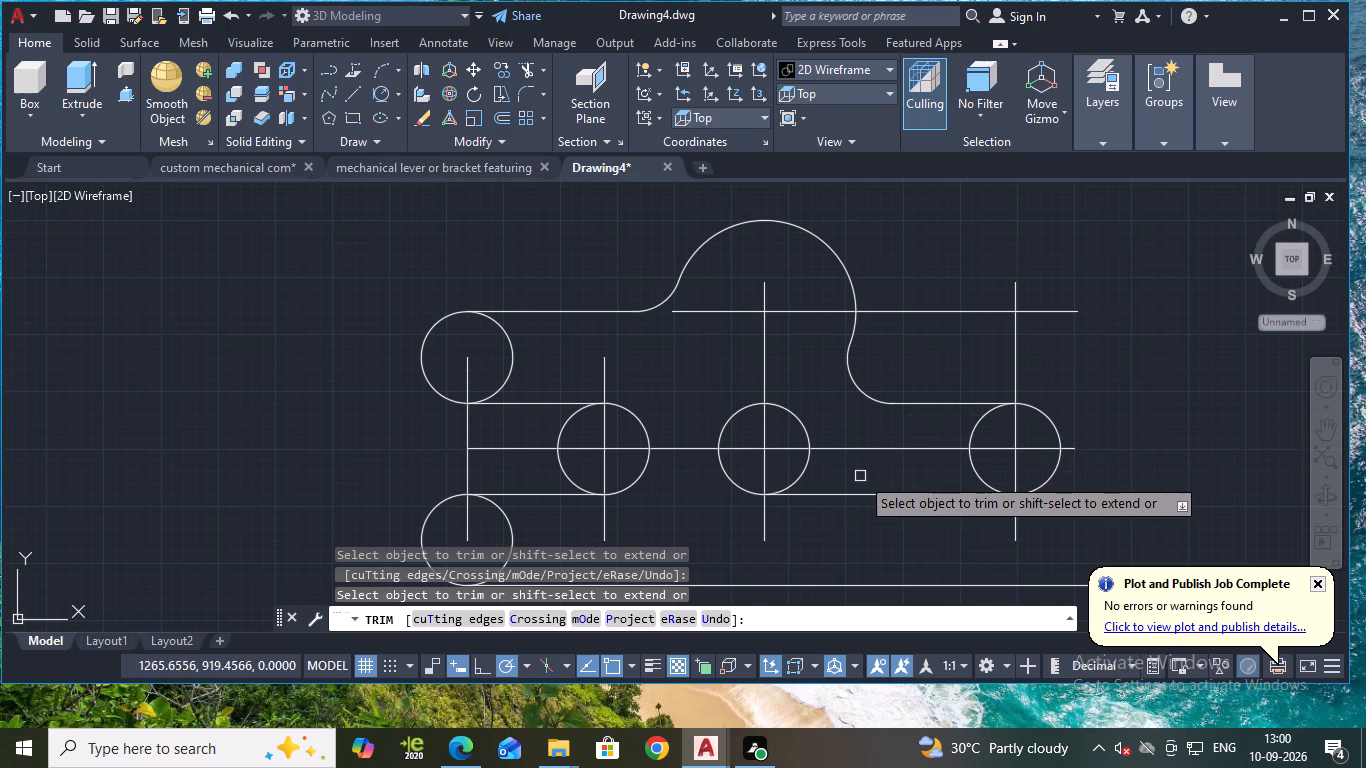
key(Escape)
Offset the leftmost vertical centre line 40 units towards the large arc.
middle_drag(858, 513, 856, 486)
key(o)
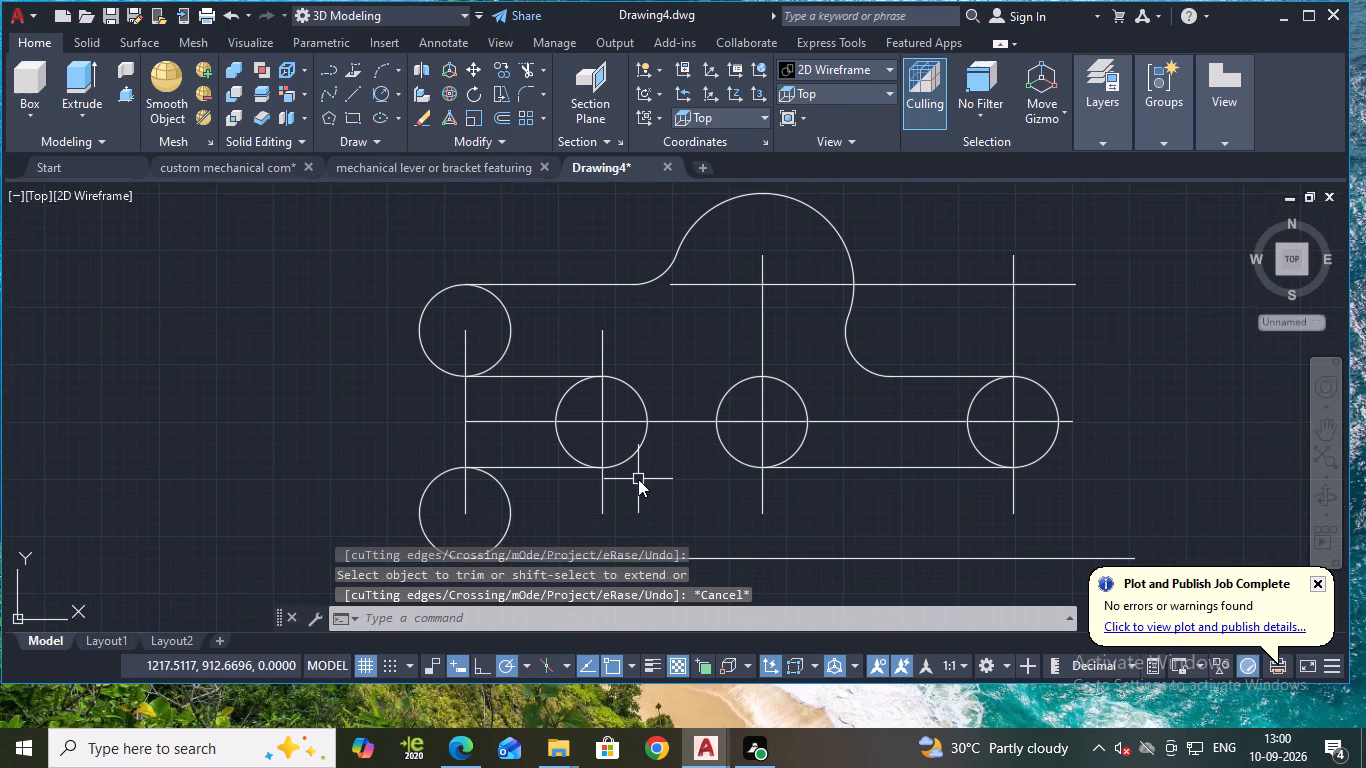
key(Return)
key(Return)
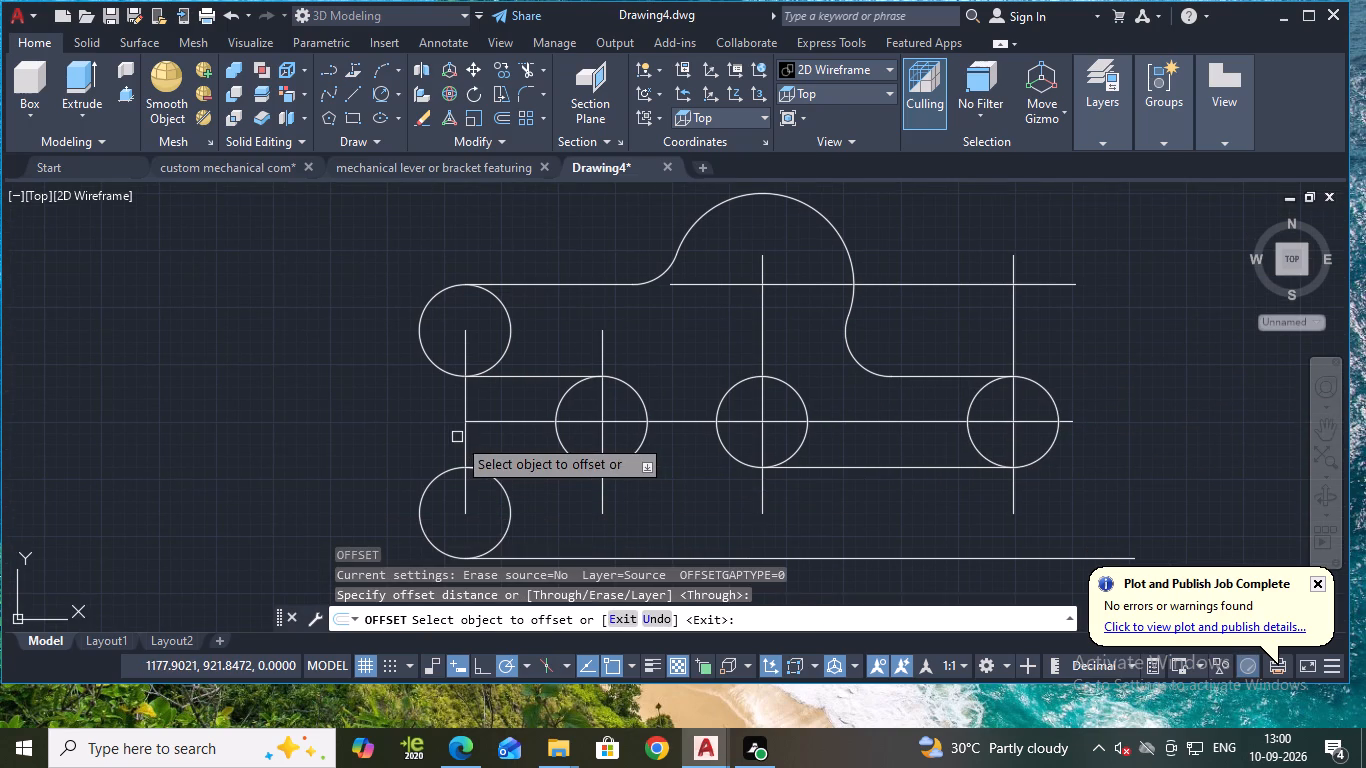
click(460, 437)
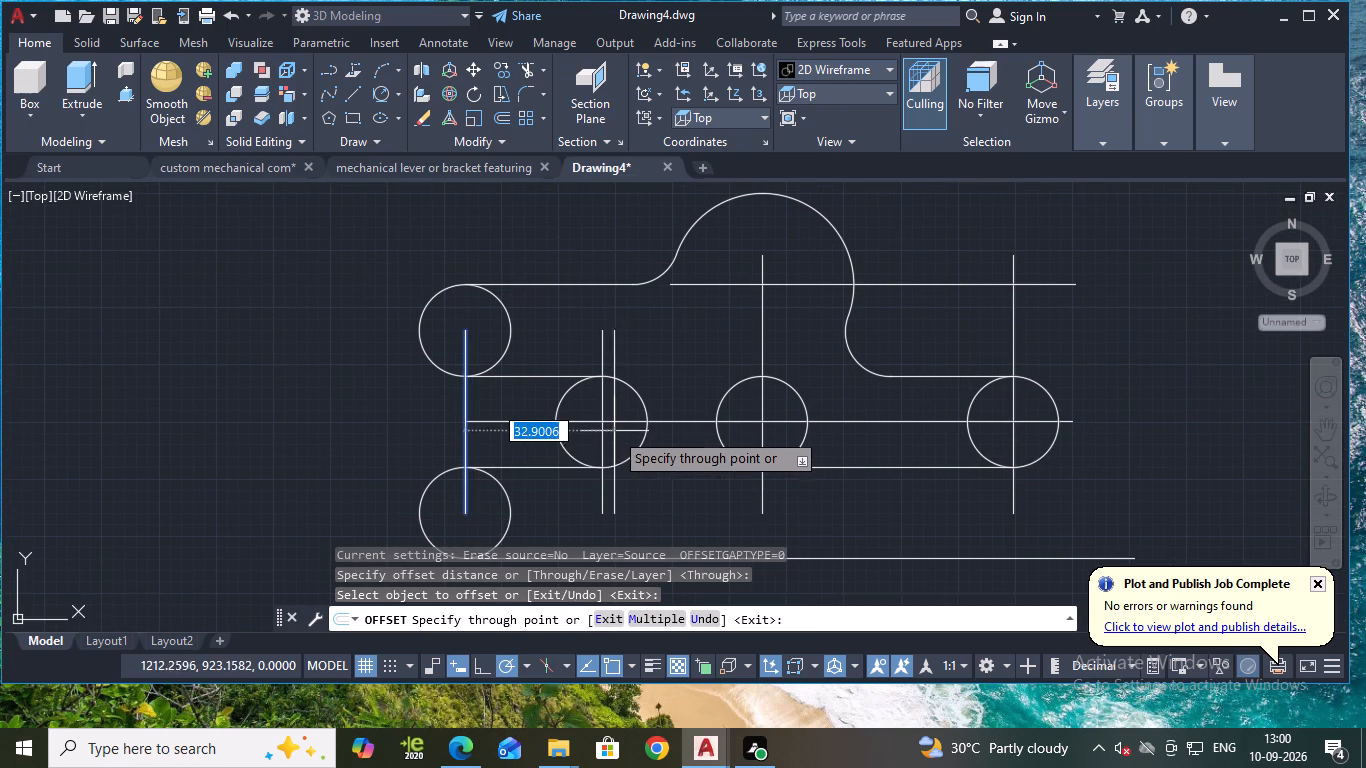
text(40)
key(Return)
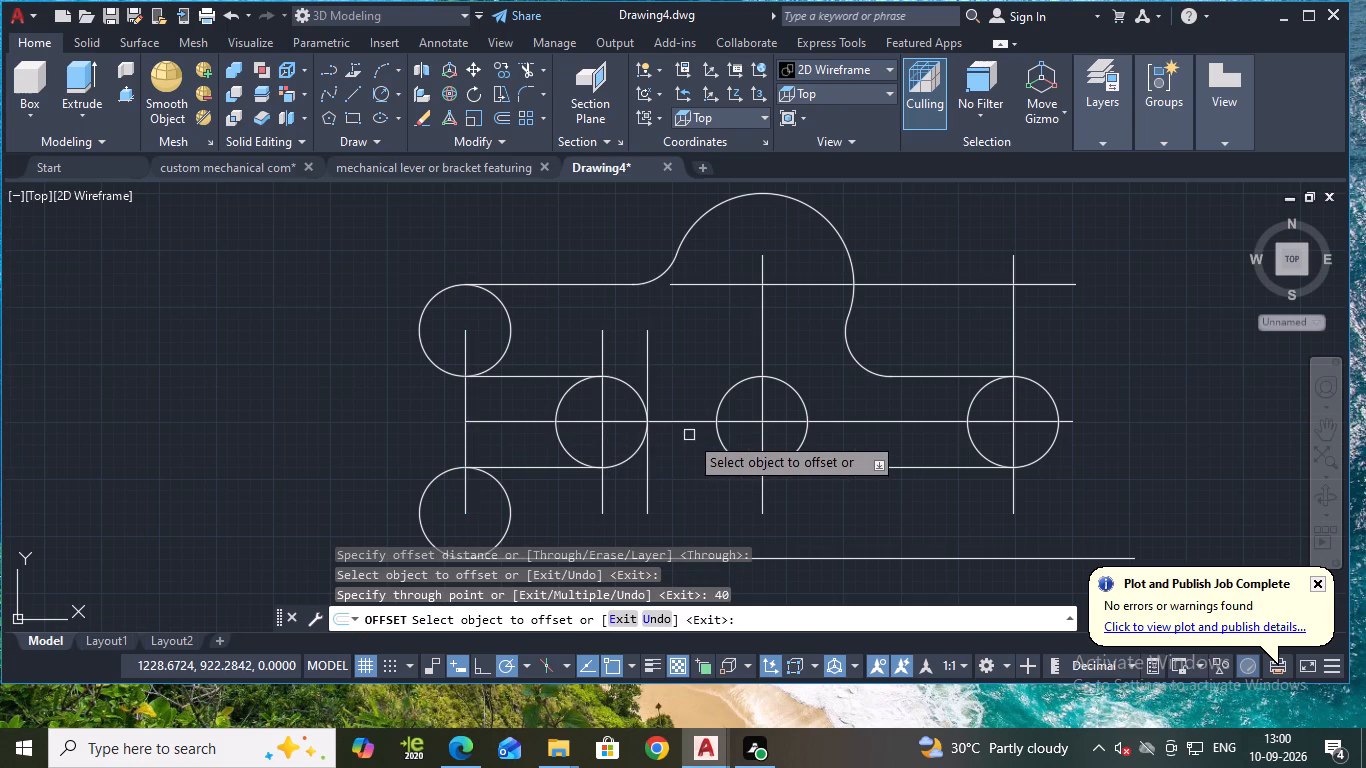
key(Escape)
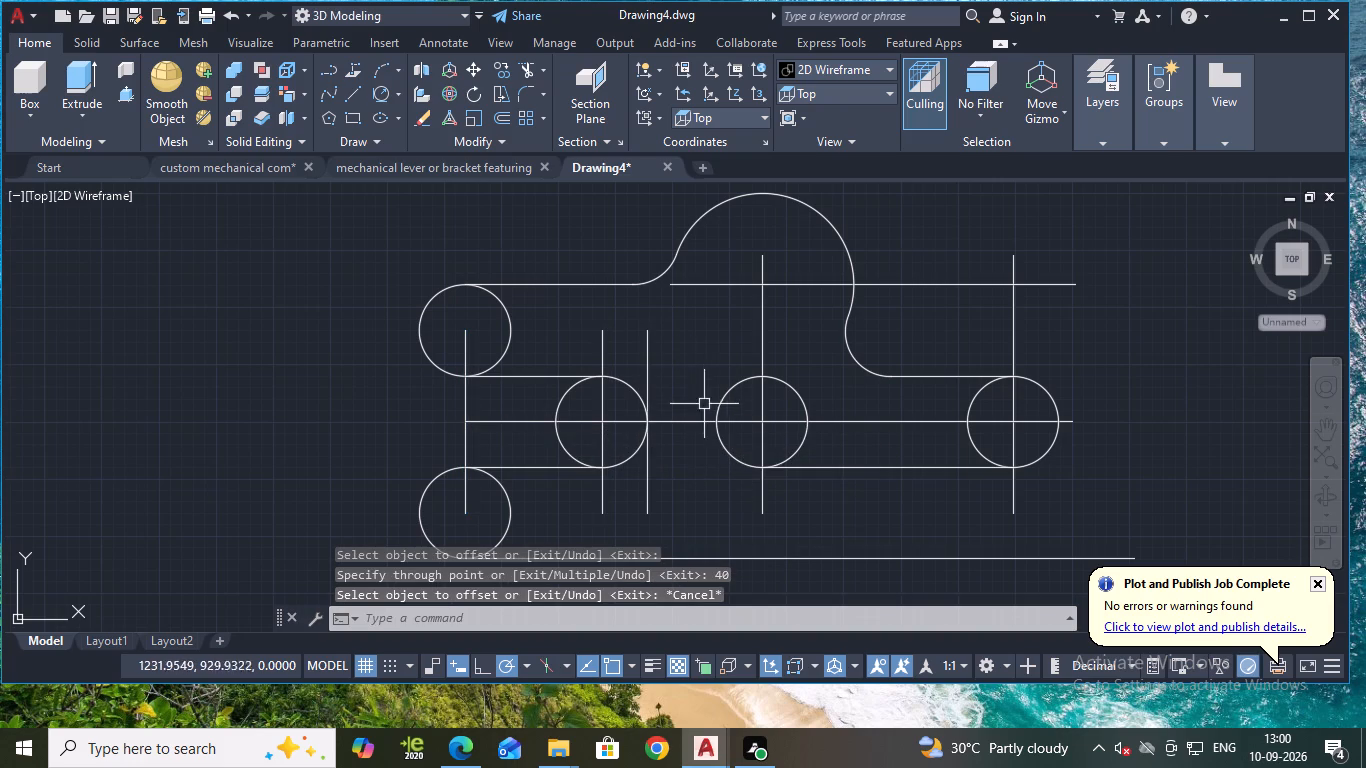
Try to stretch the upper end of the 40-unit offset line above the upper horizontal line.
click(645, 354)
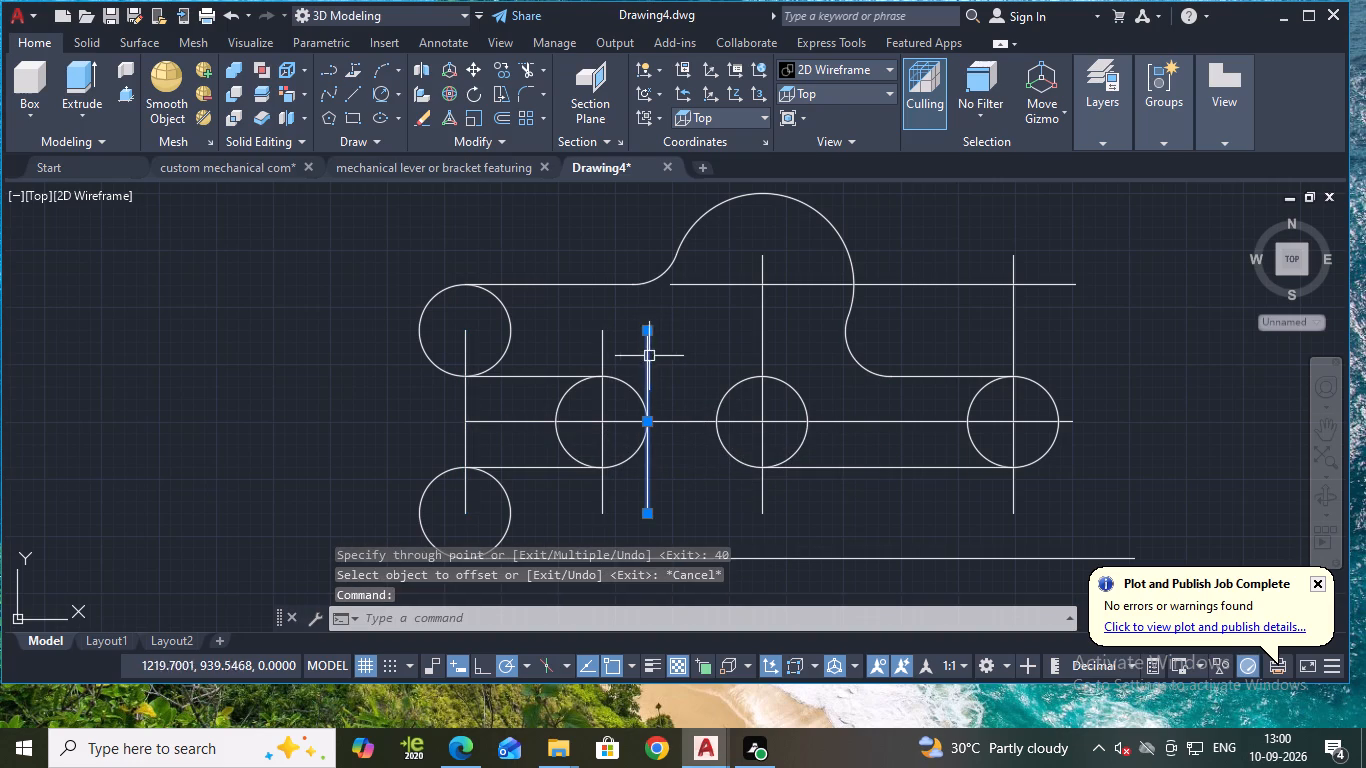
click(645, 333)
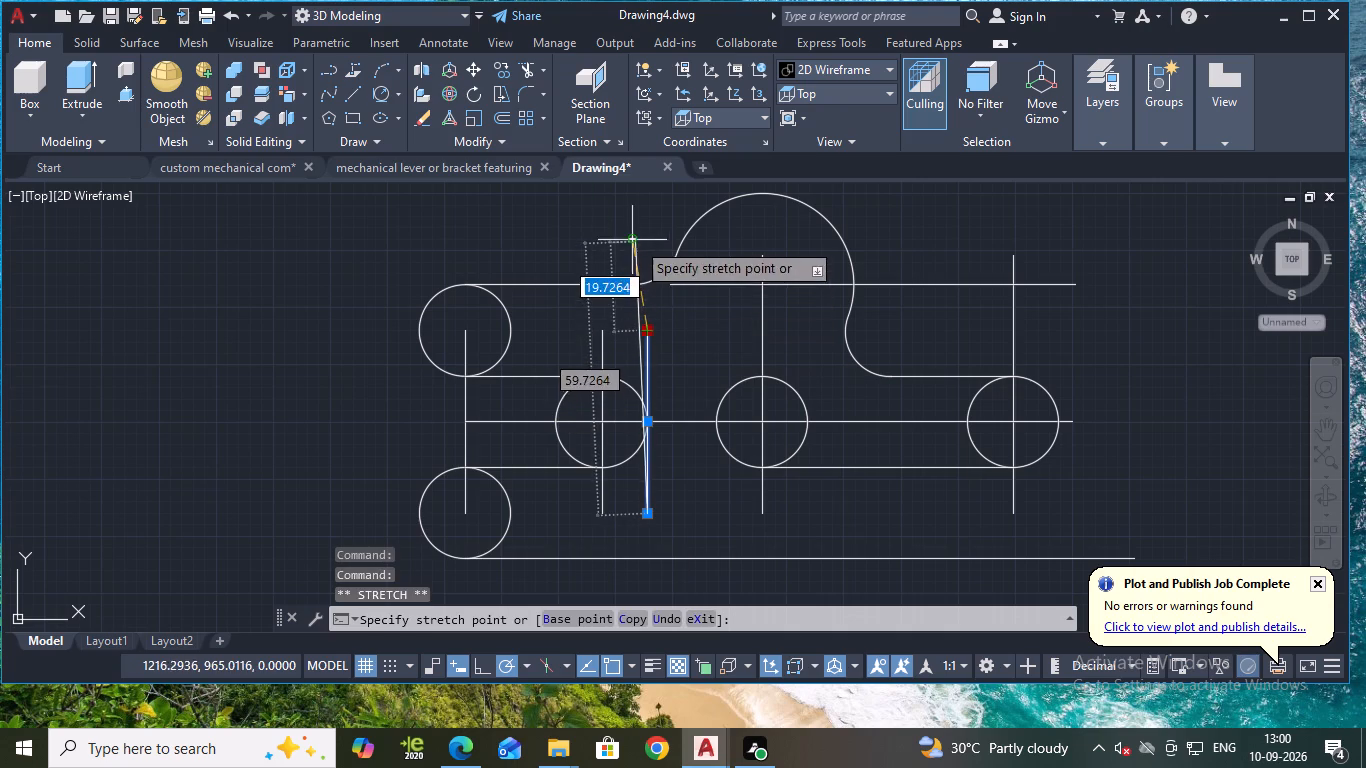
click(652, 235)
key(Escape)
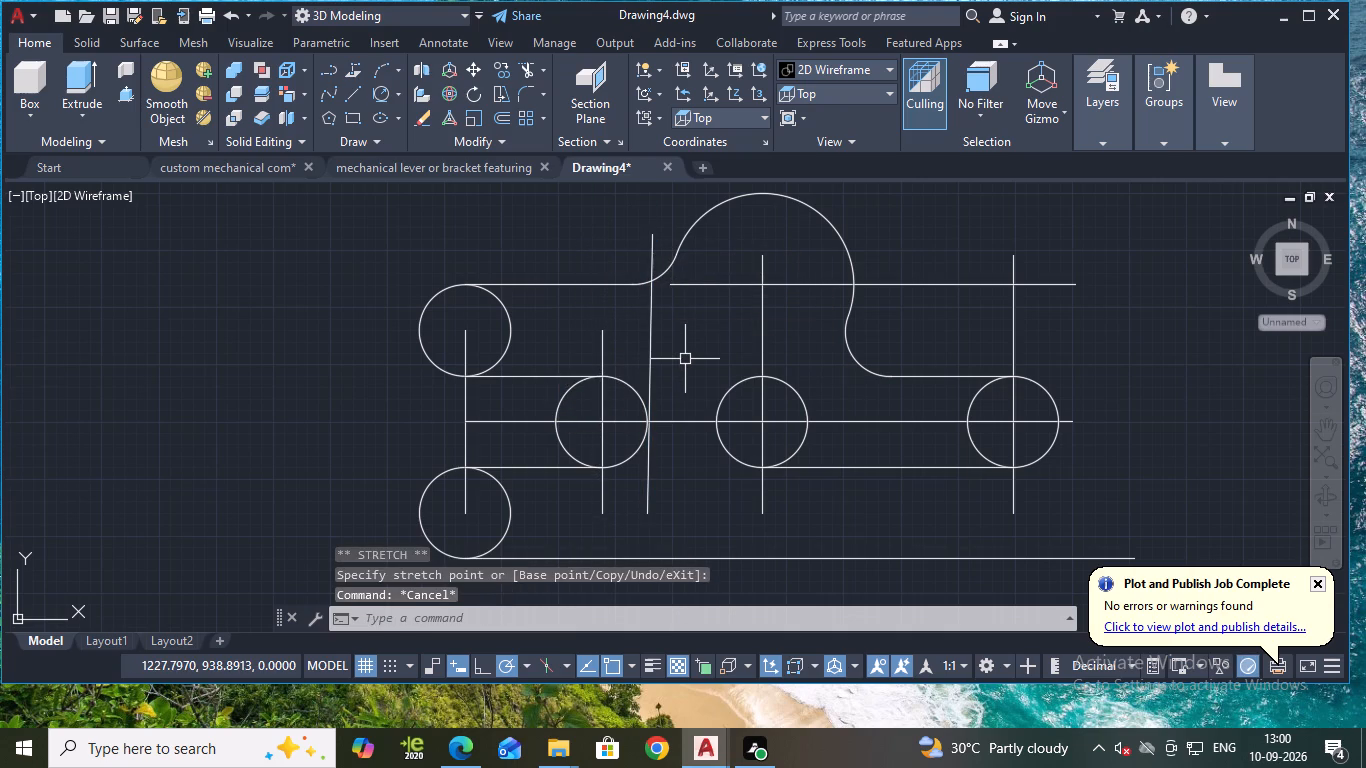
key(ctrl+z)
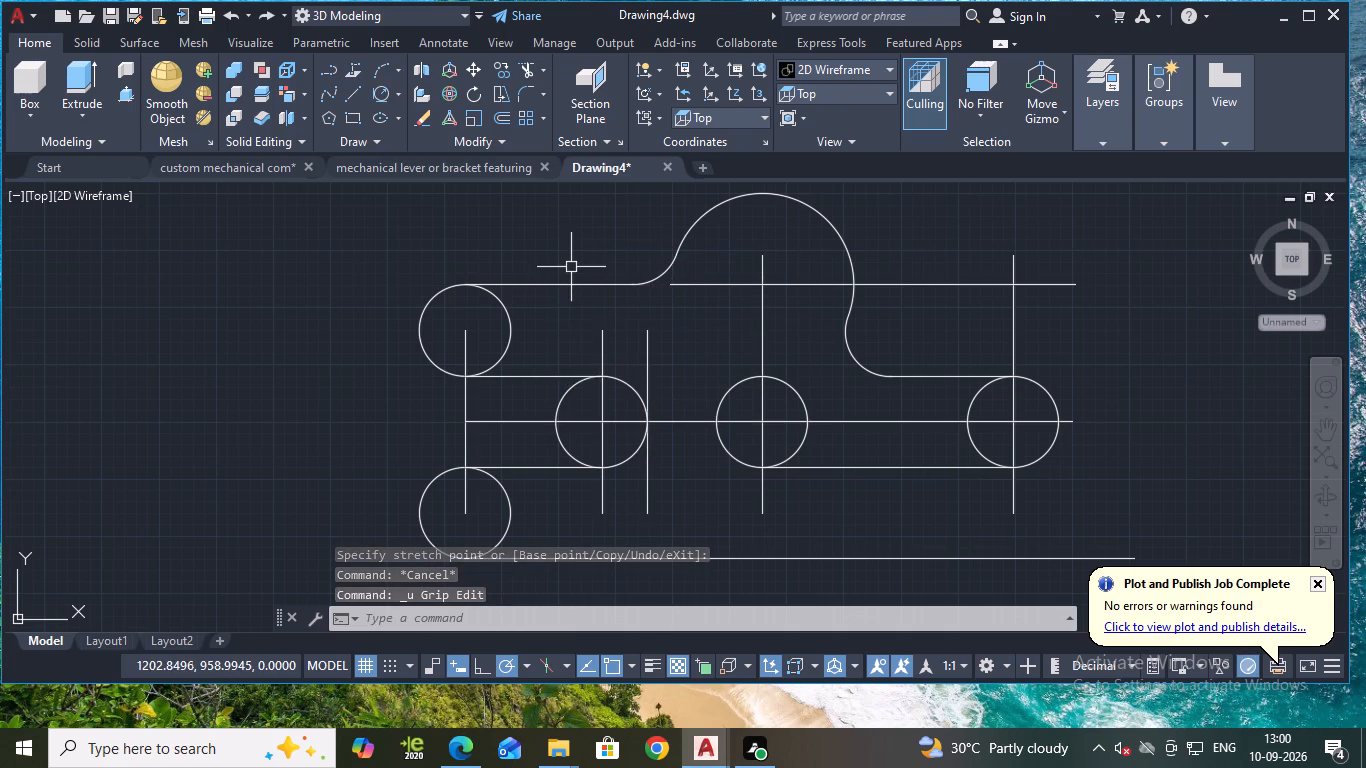
Stretch the 40-unit offset line's upper end vertically to about the level of the large arc's top.
click(648, 379)
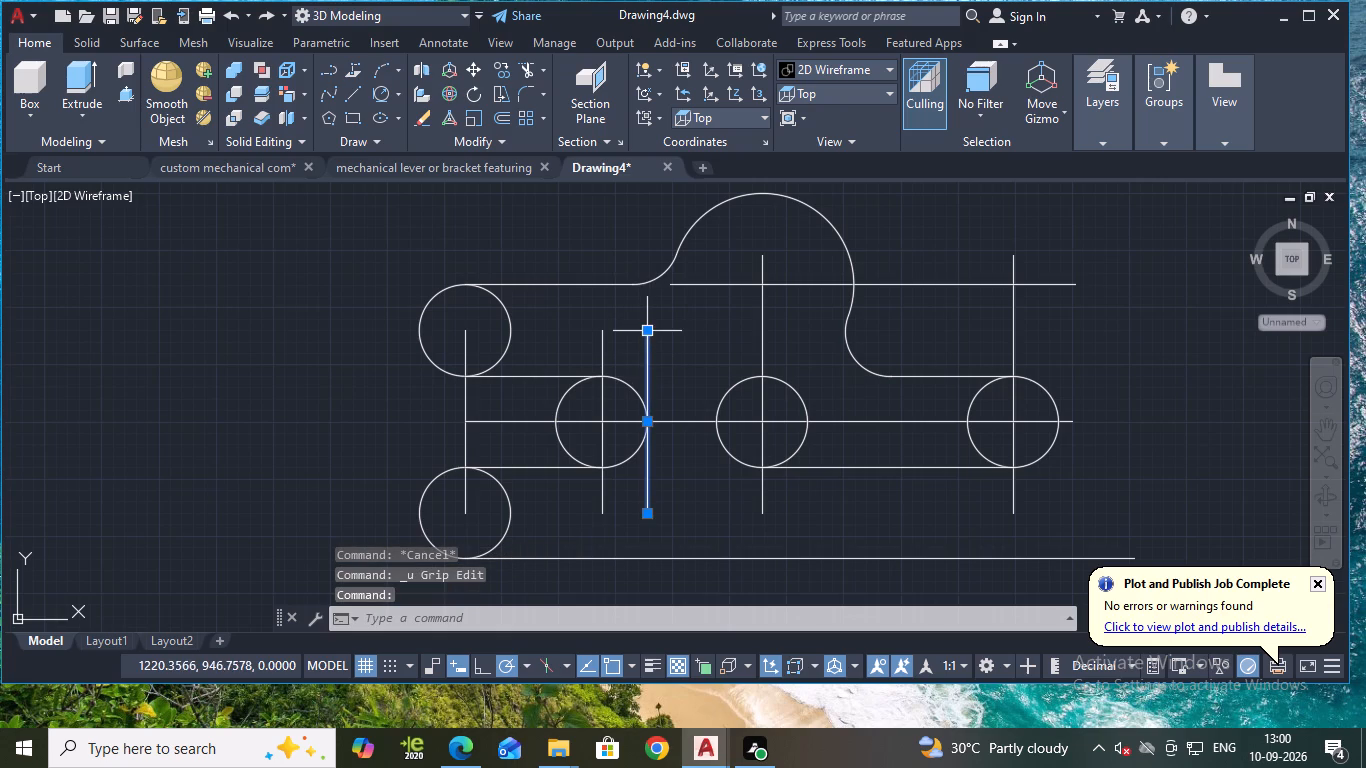
click(651, 327)
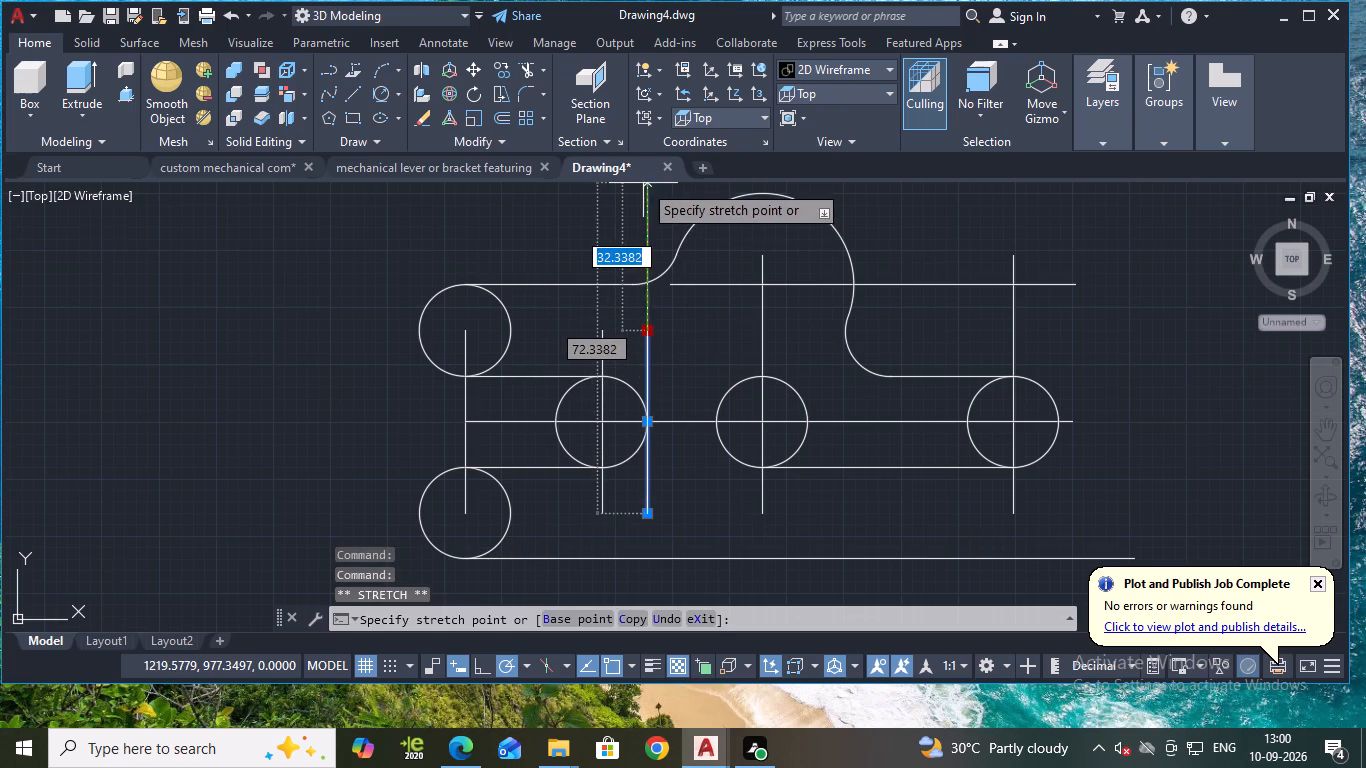
click(645, 180)
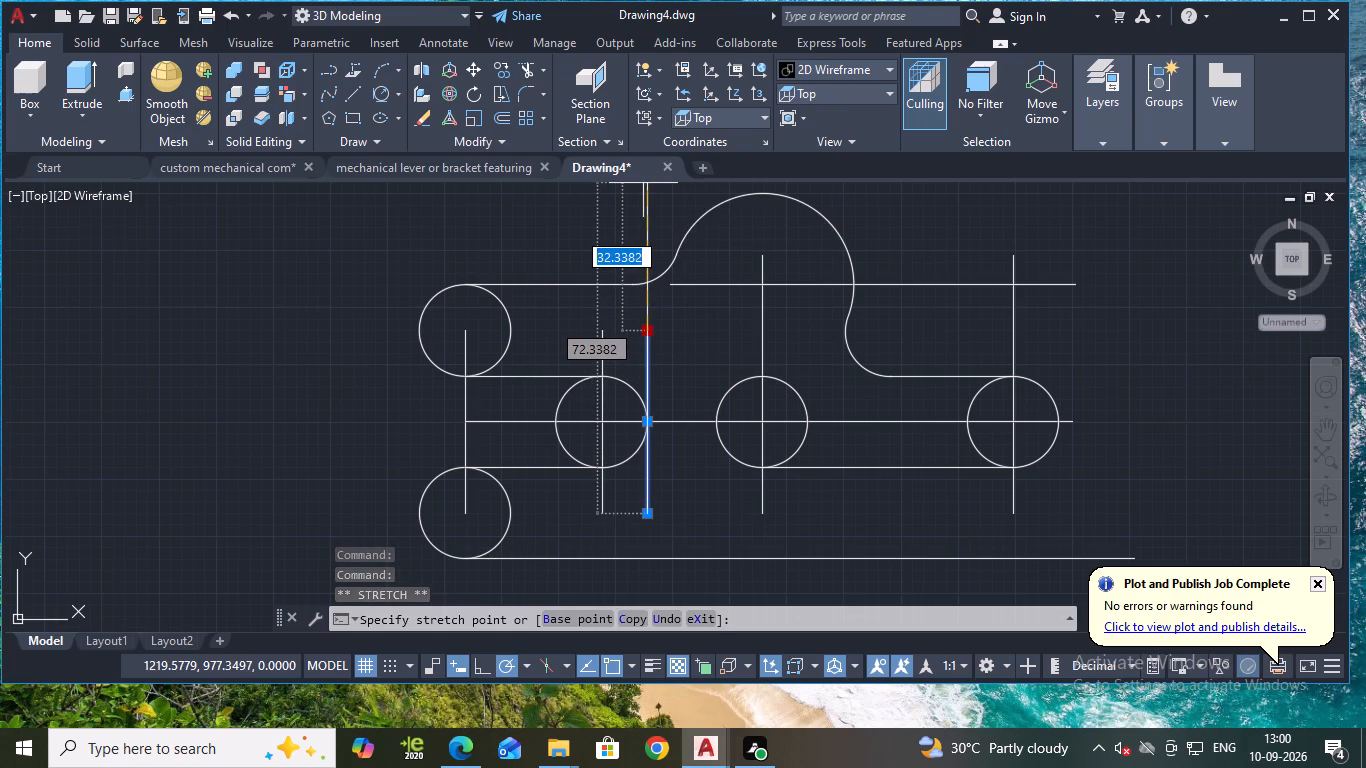
click(646, 196)
key(Escape)
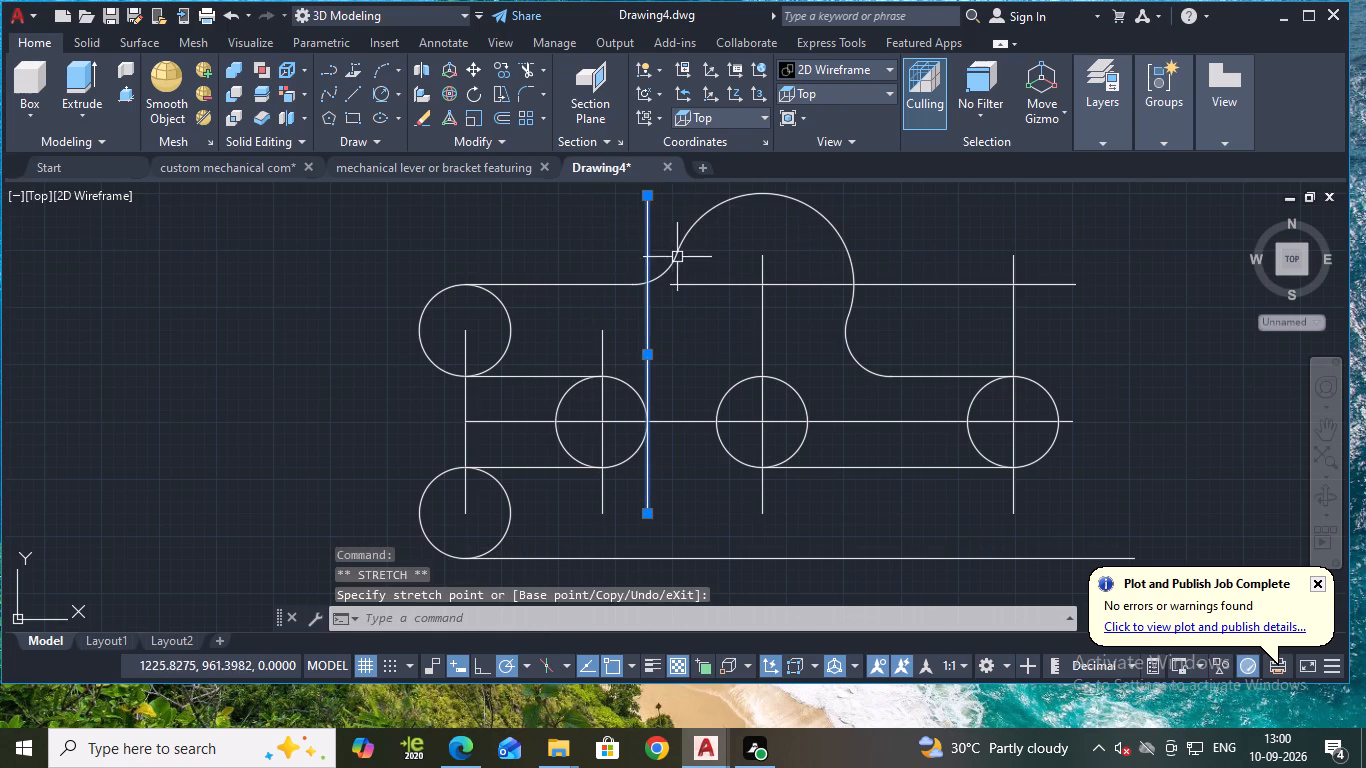
key(Escape)
Extend the large arc's left end, the adjoining blend arc and the upper-left horizontal line to their nearest boundaries.
text(ex)
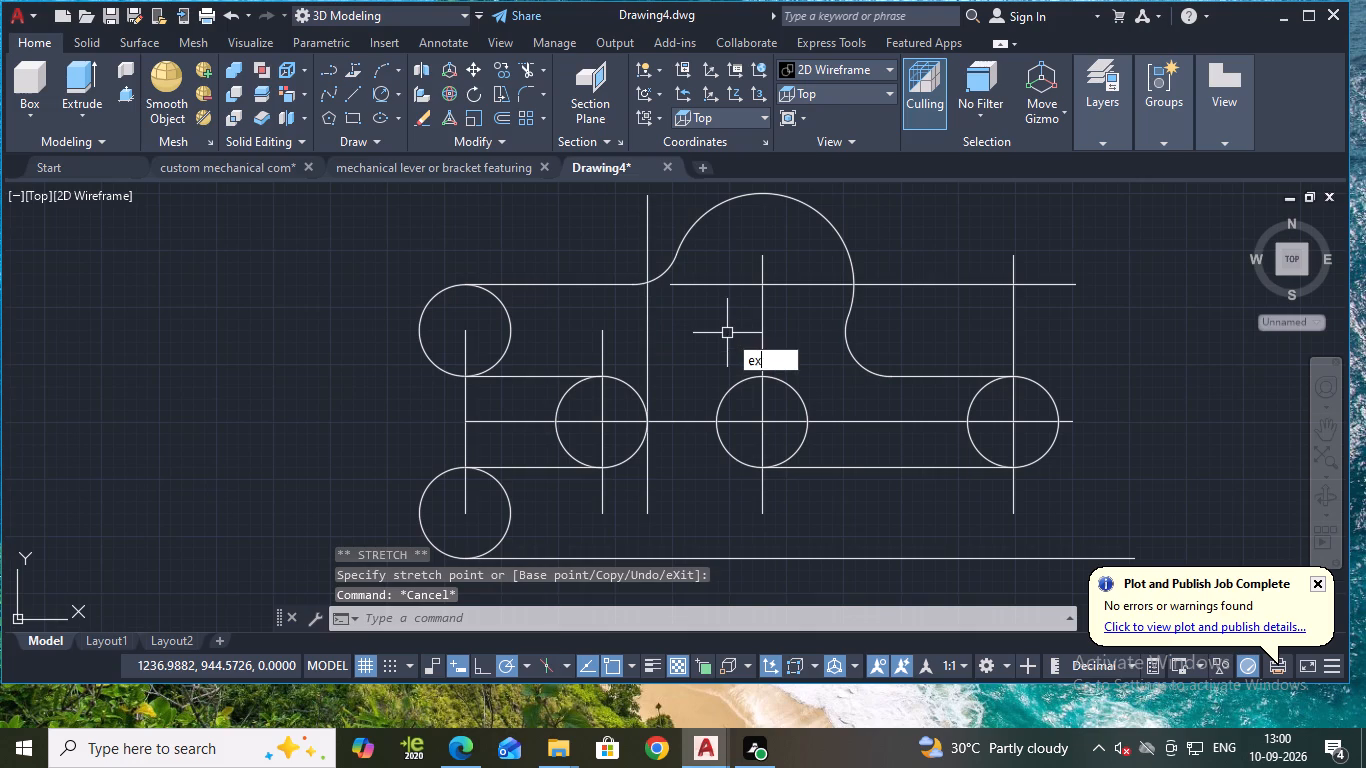
key(Return)
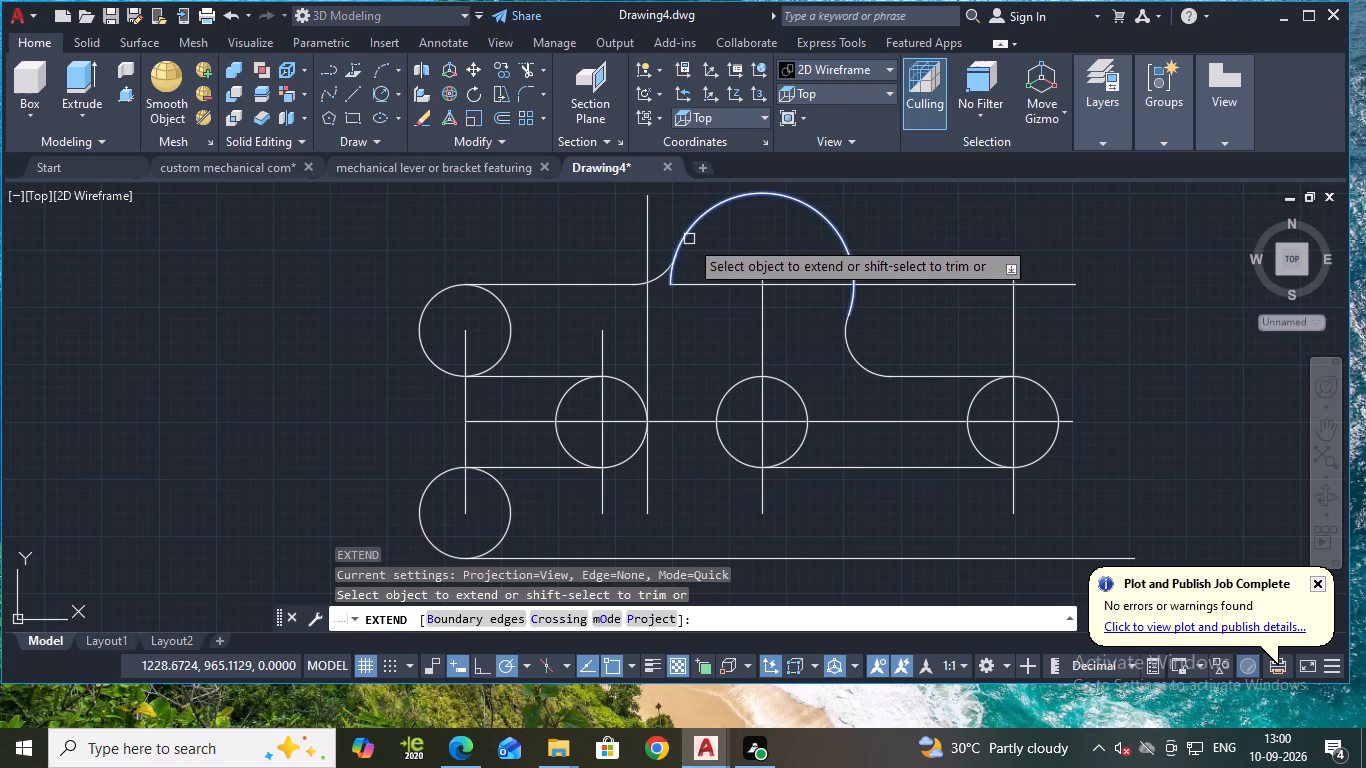
click(689, 239)
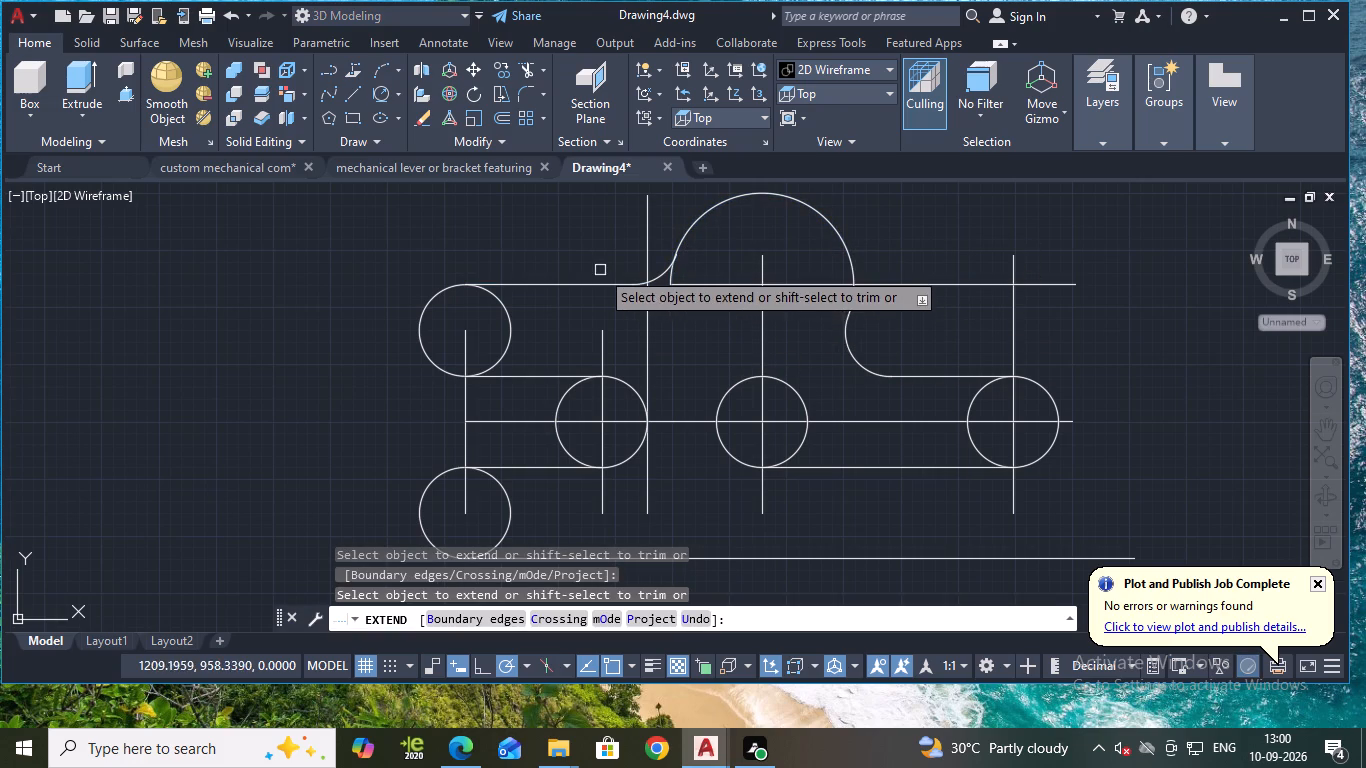
click(660, 272)
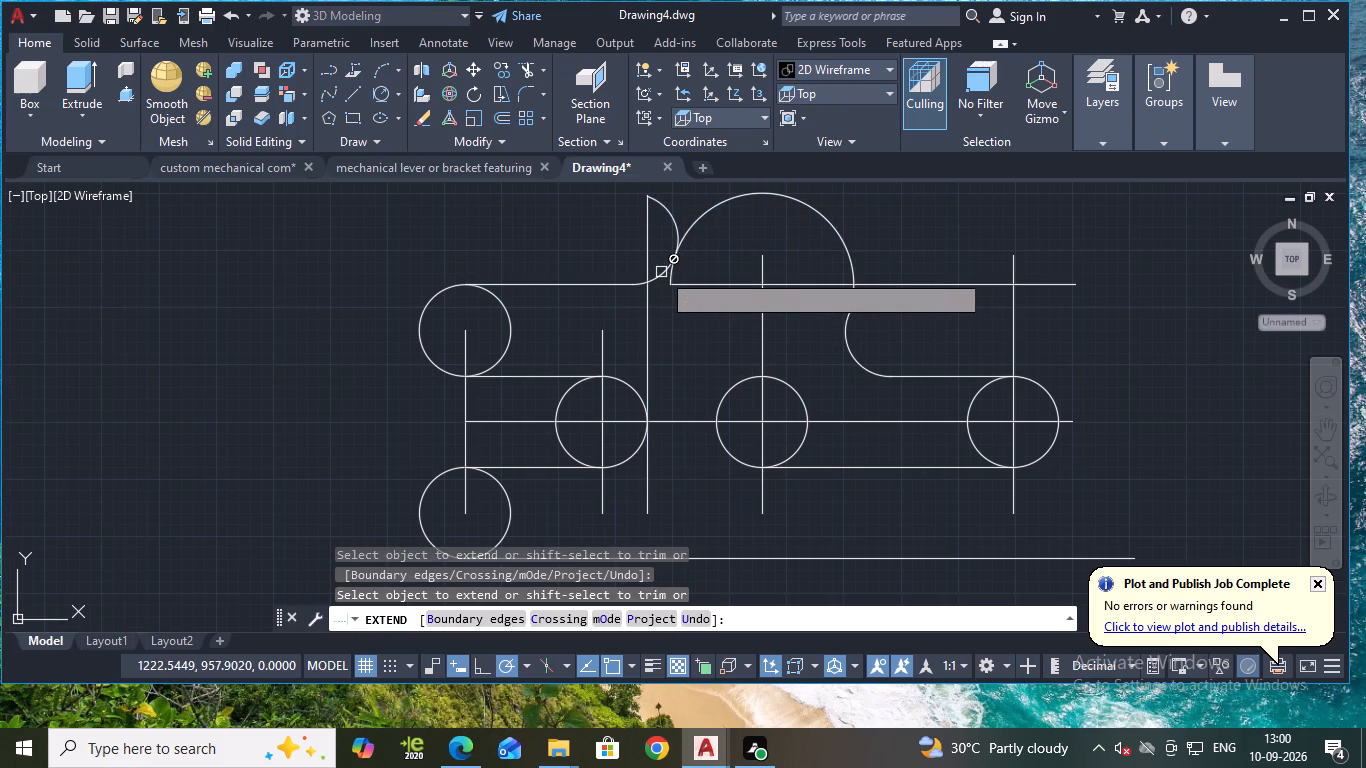
click(610, 282)
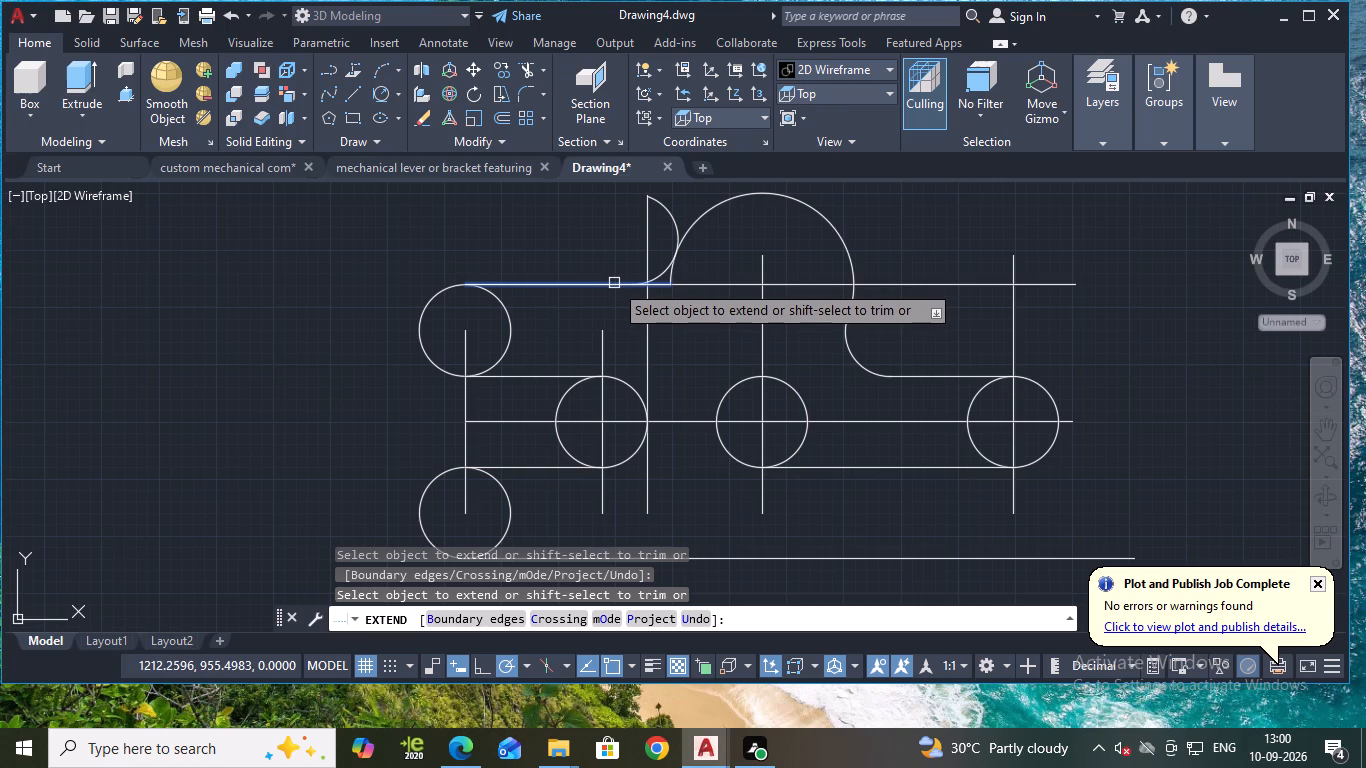
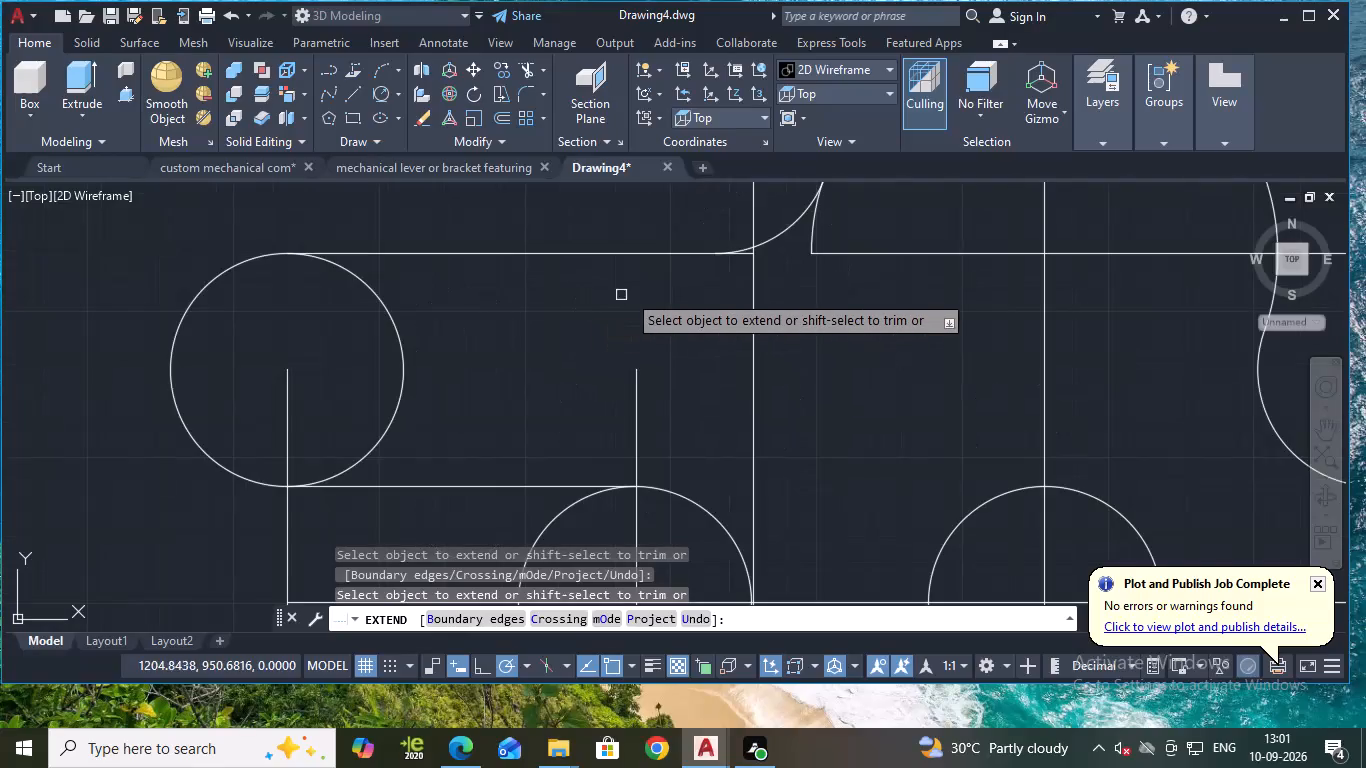
Extend the upper-left horizontal line once more towards the large arc.
click(674, 251)
scroll(816, 319, down, 1)
middle_drag(816, 320, 815, 320)
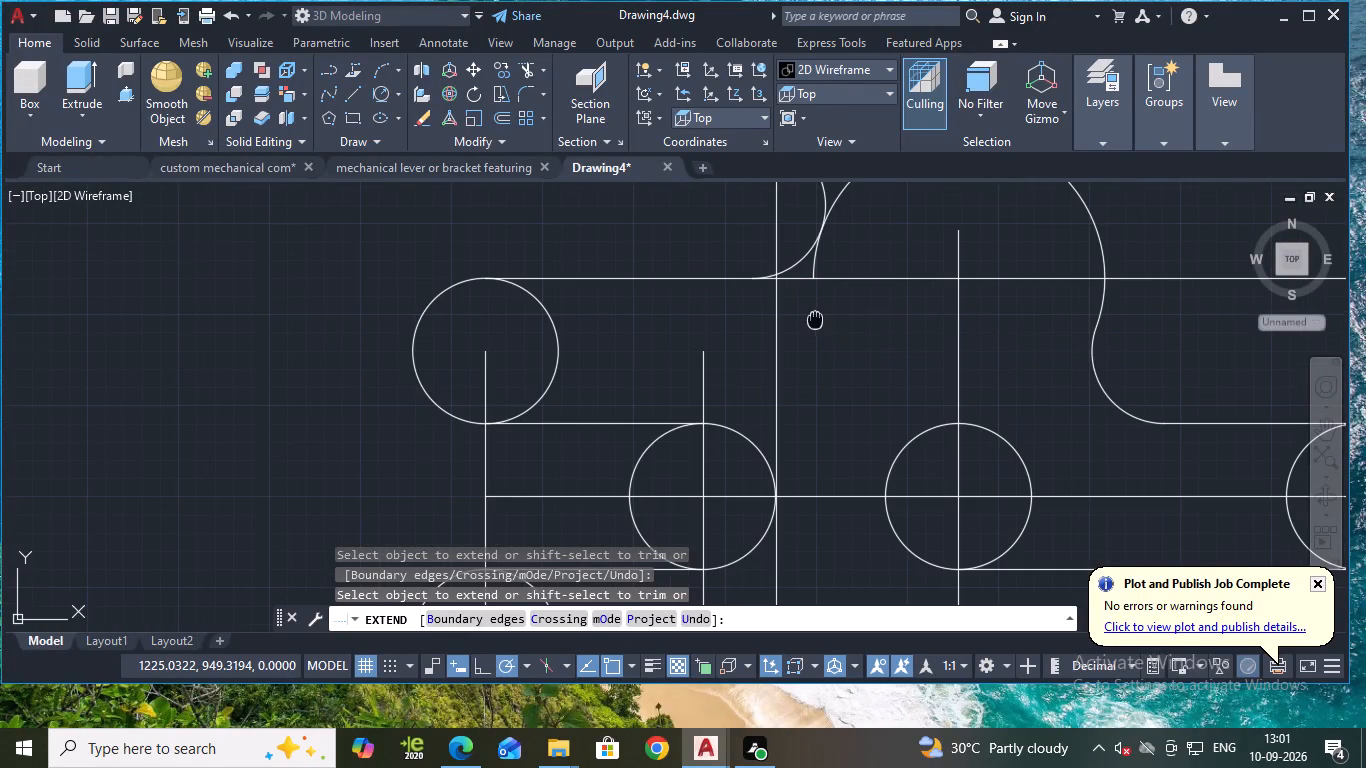
middle_drag(815, 320, 768, 382)
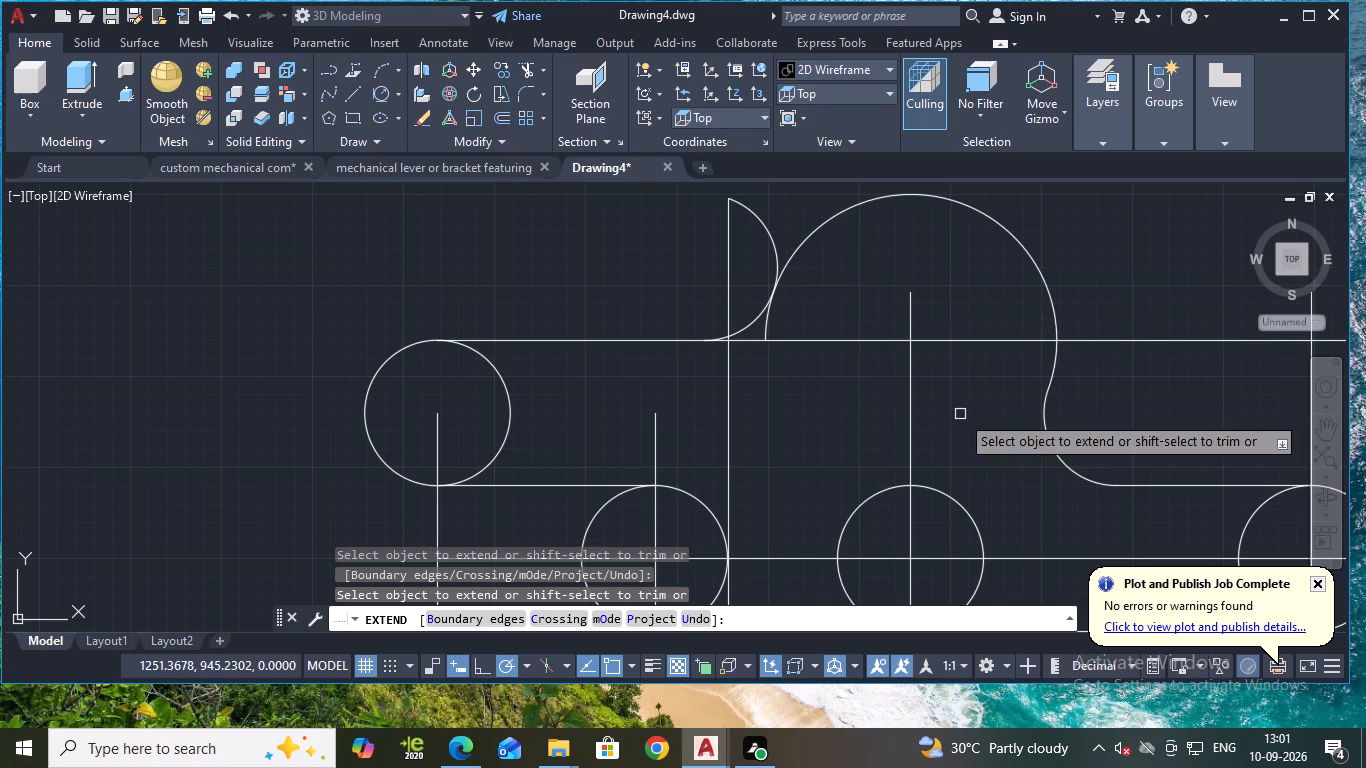
middle_drag(960, 414, 814, 352)
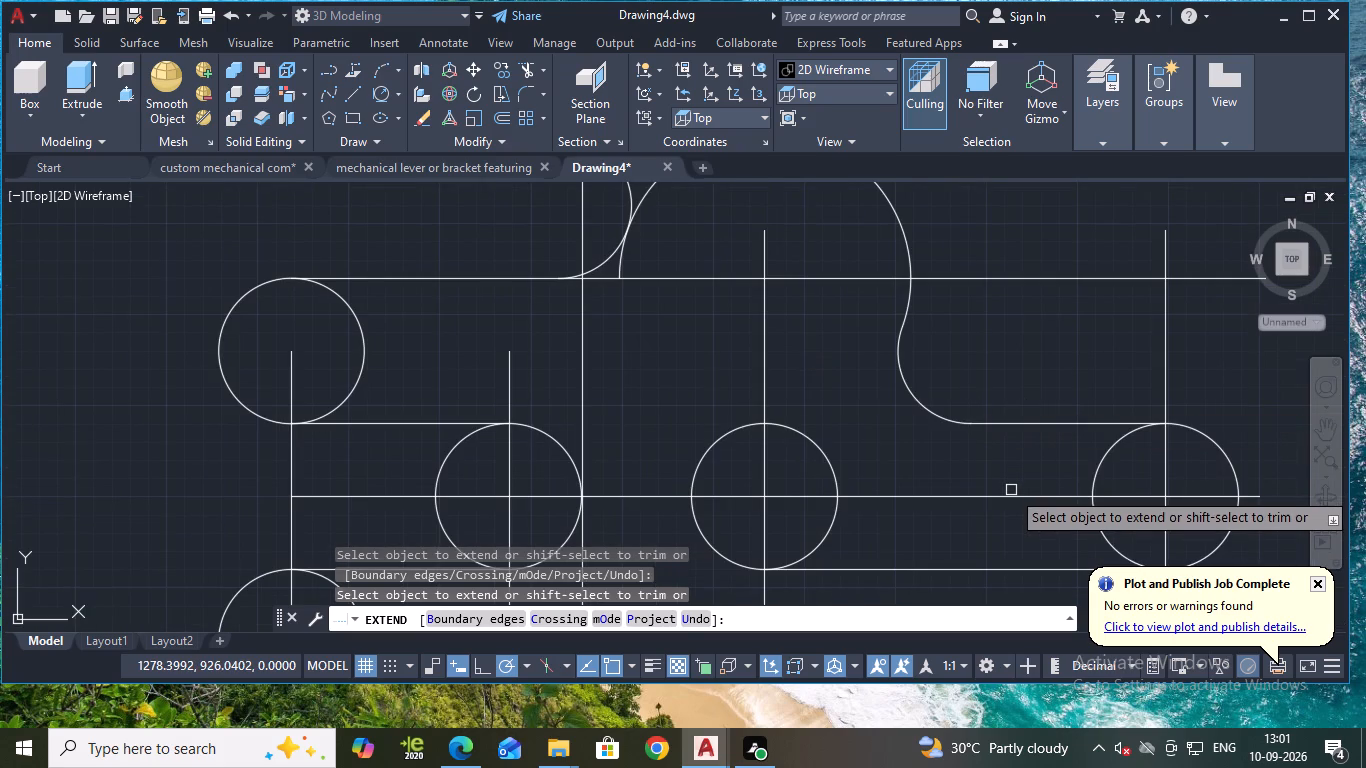
key(Escape)
Offset the horizontal centre line through the middle row of circles 50 units upwards.
key(o)
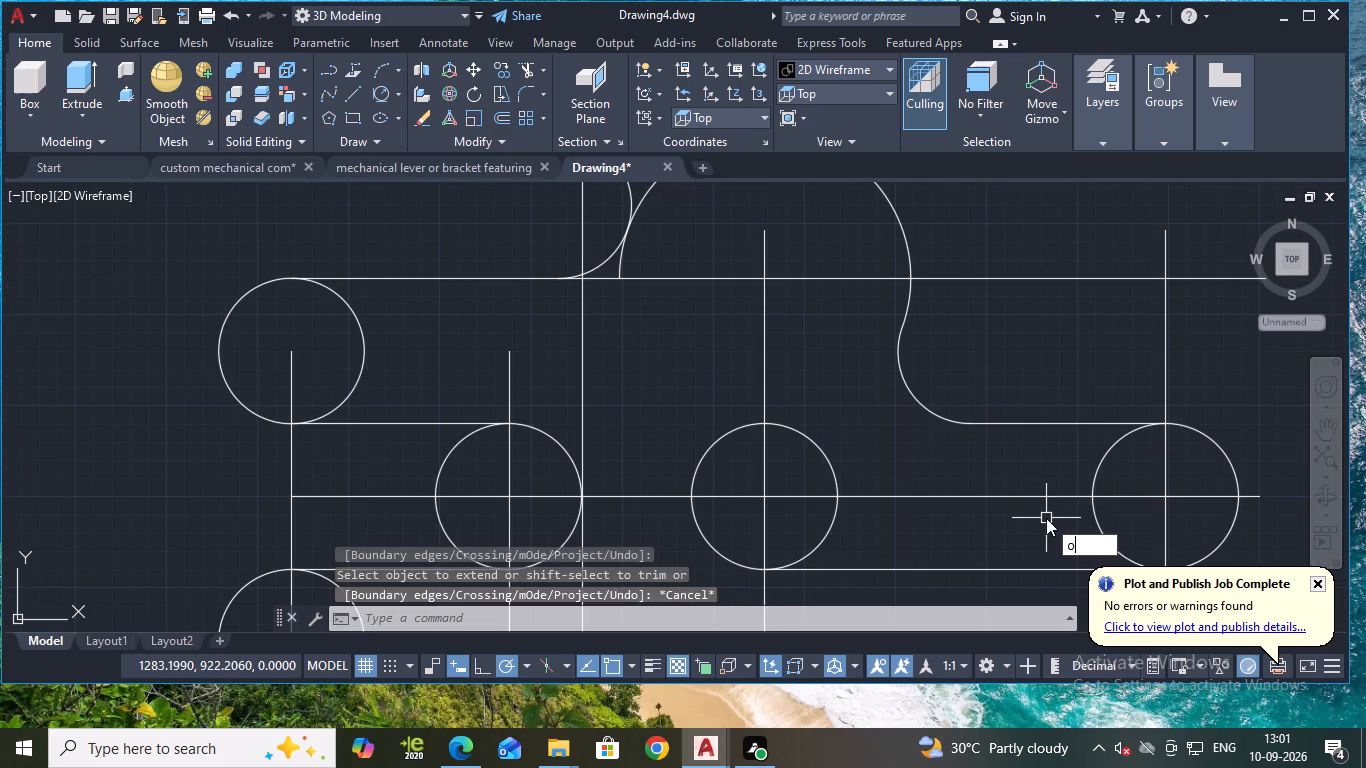
key(Return)
key(Return)
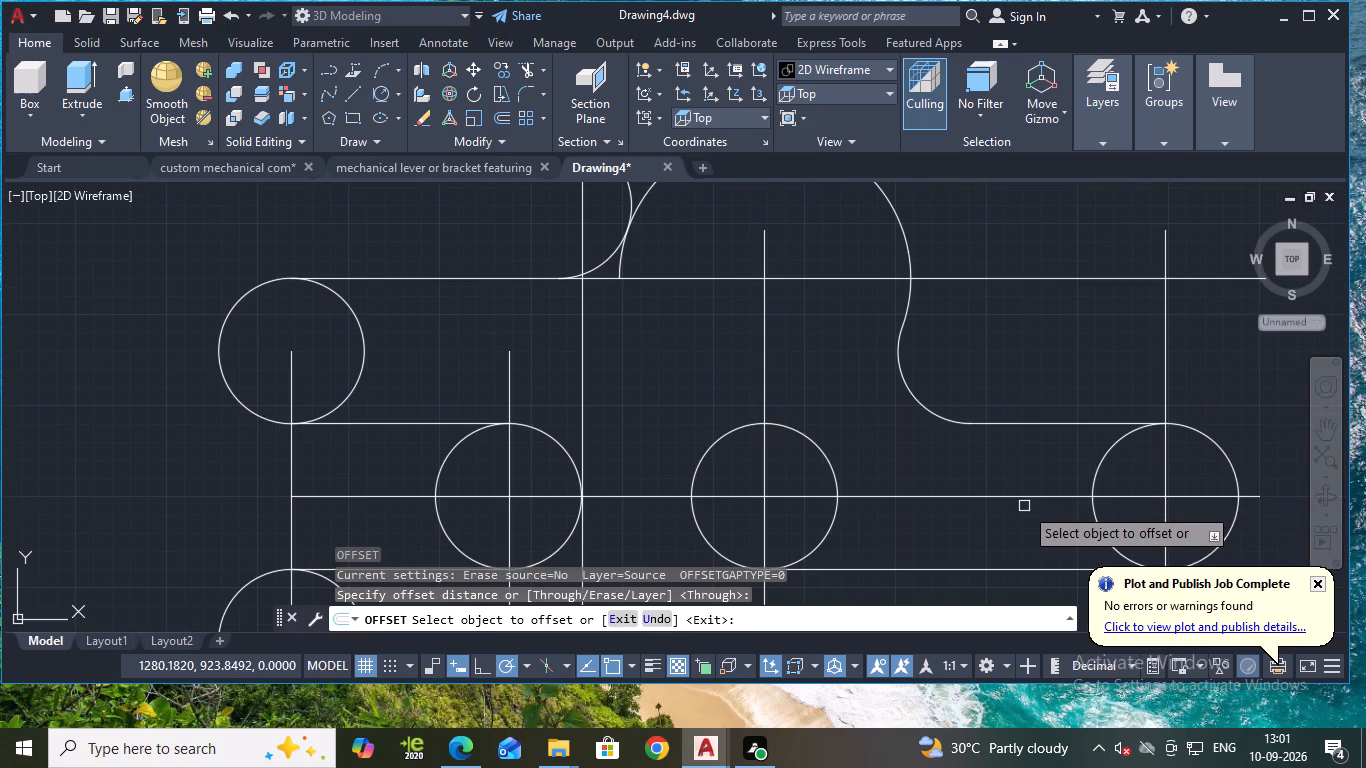
click(1004, 494)
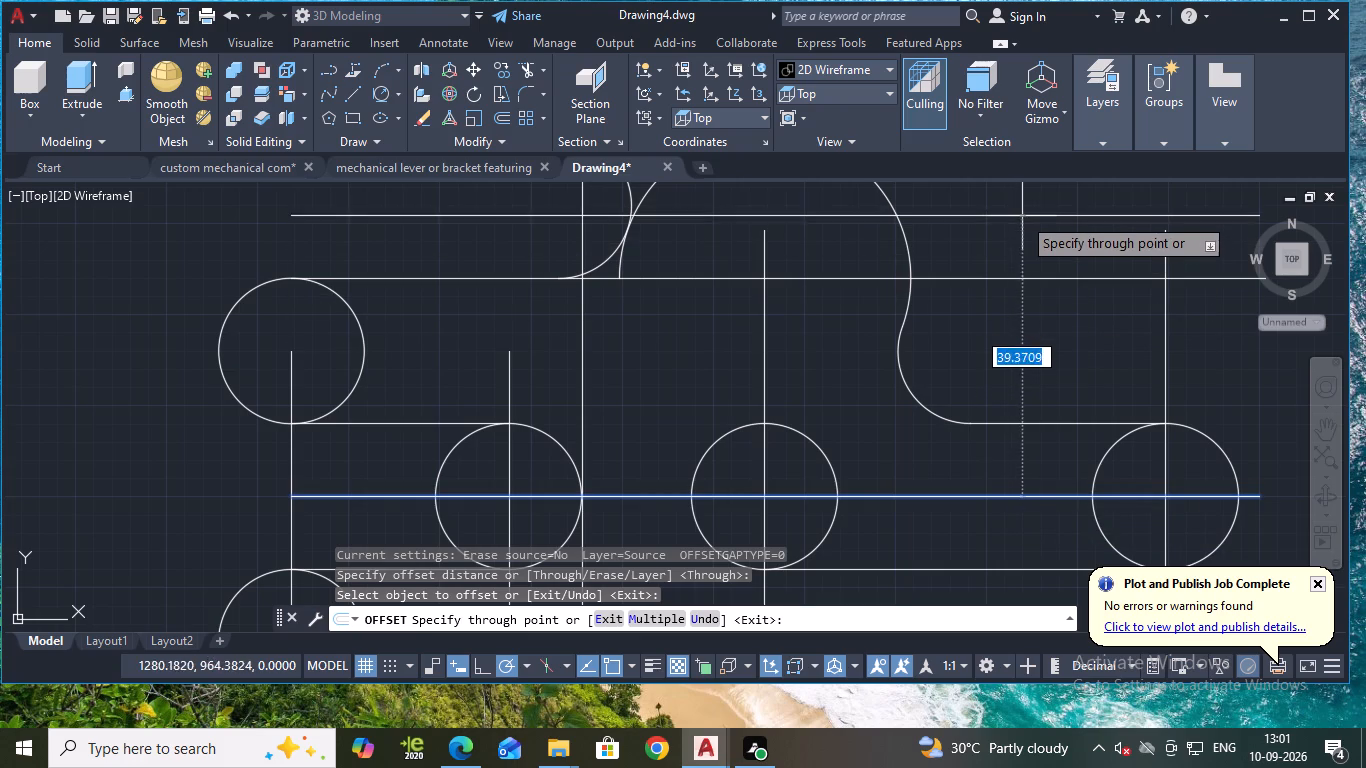
key(5)
key(0)
key(Return)
scroll(1017, 234, down, 1)
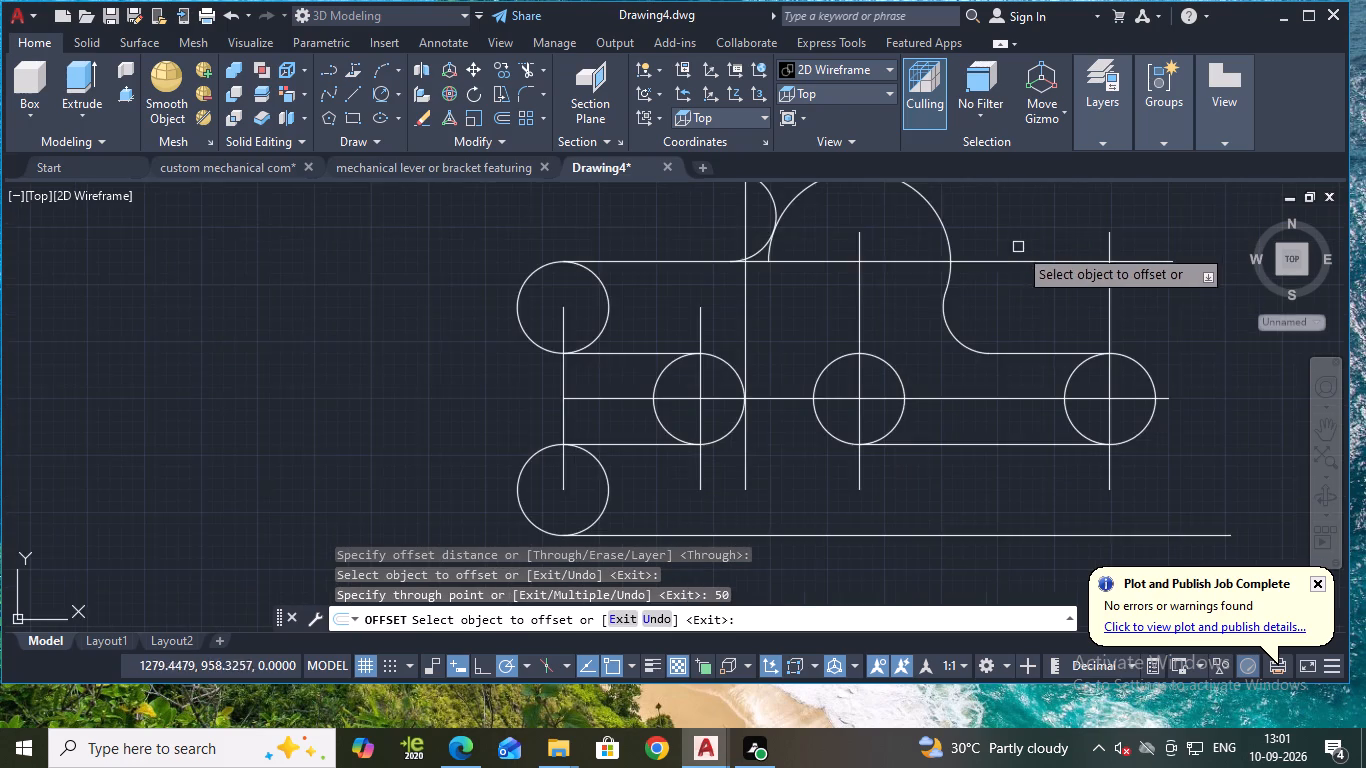
scroll(1004, 268, down, 2)
middle_drag(1002, 272, 861, 367)
scroll(837, 325, up, 2)
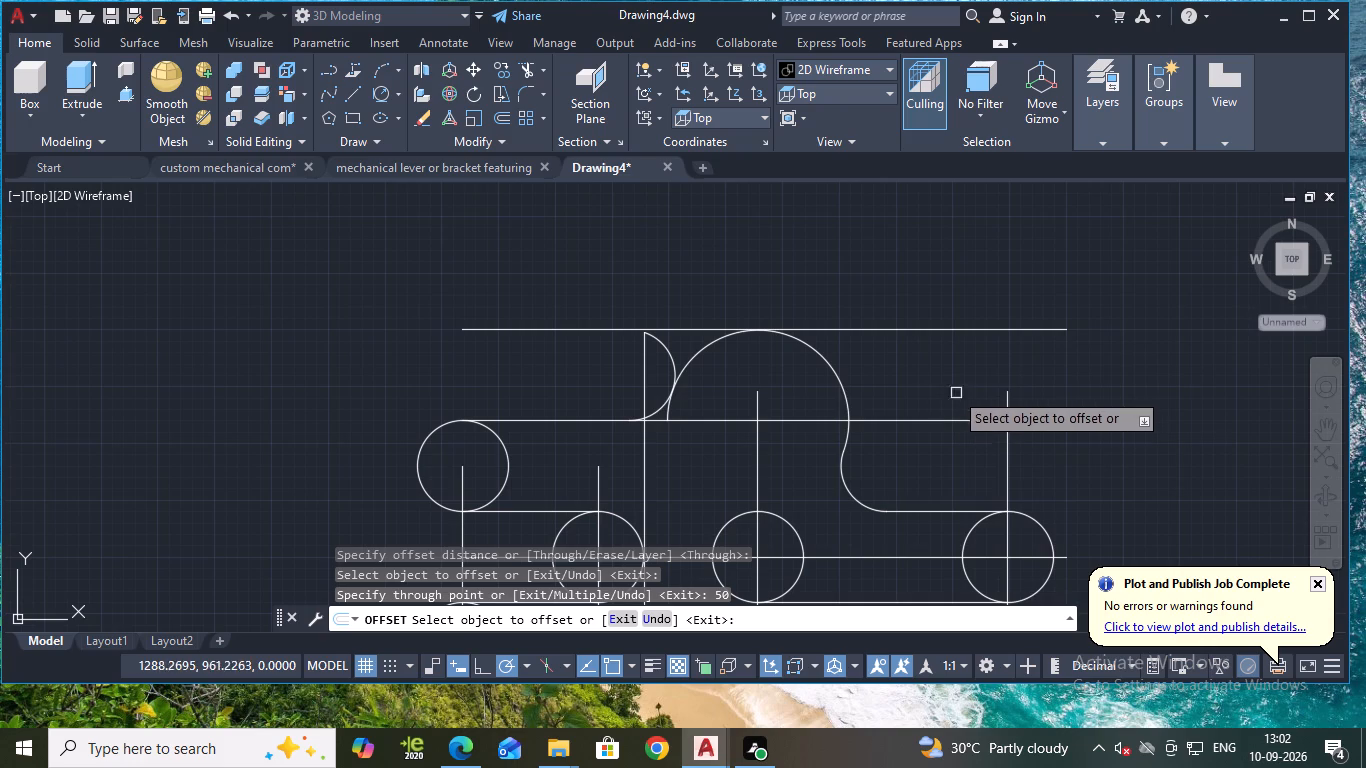
key(Escape)
Erase the small blend arc on the left side of the large arc.
click(669, 350)
key(e)
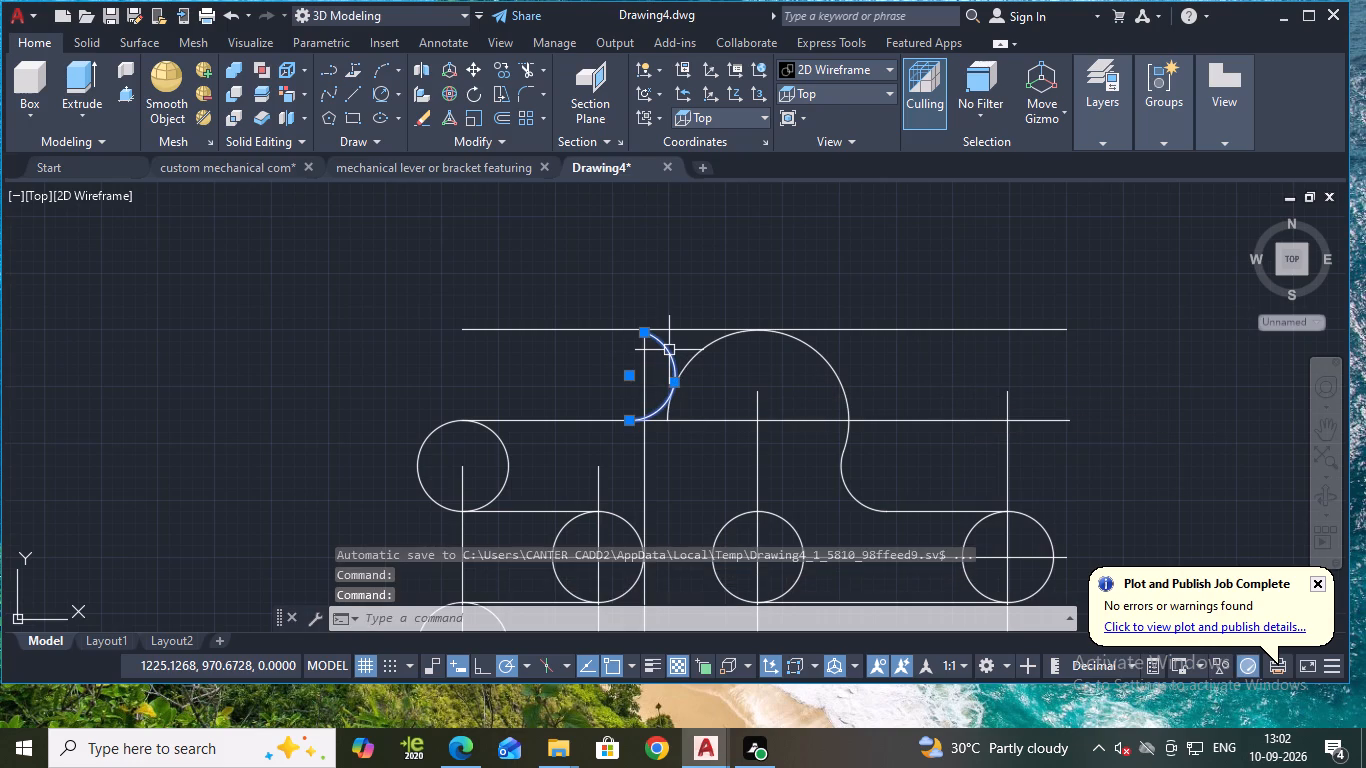
key(Return)
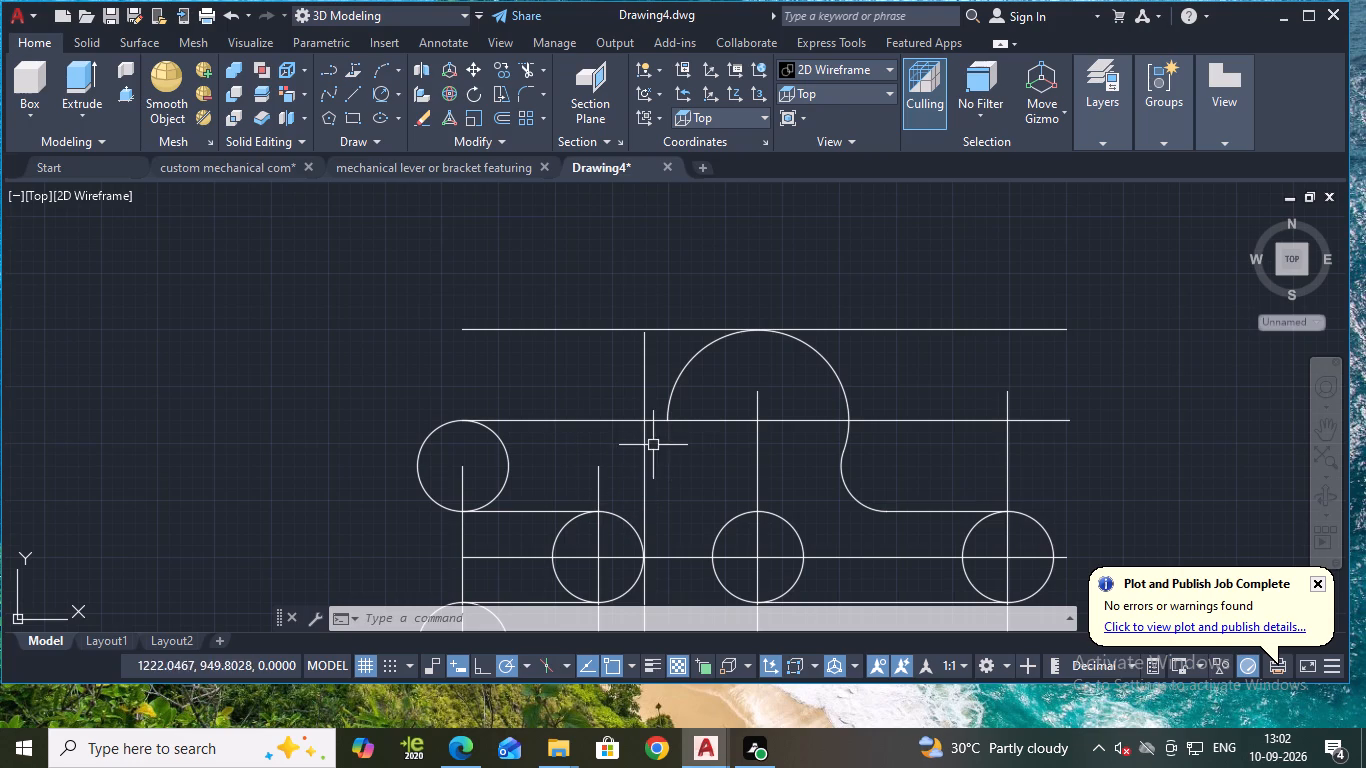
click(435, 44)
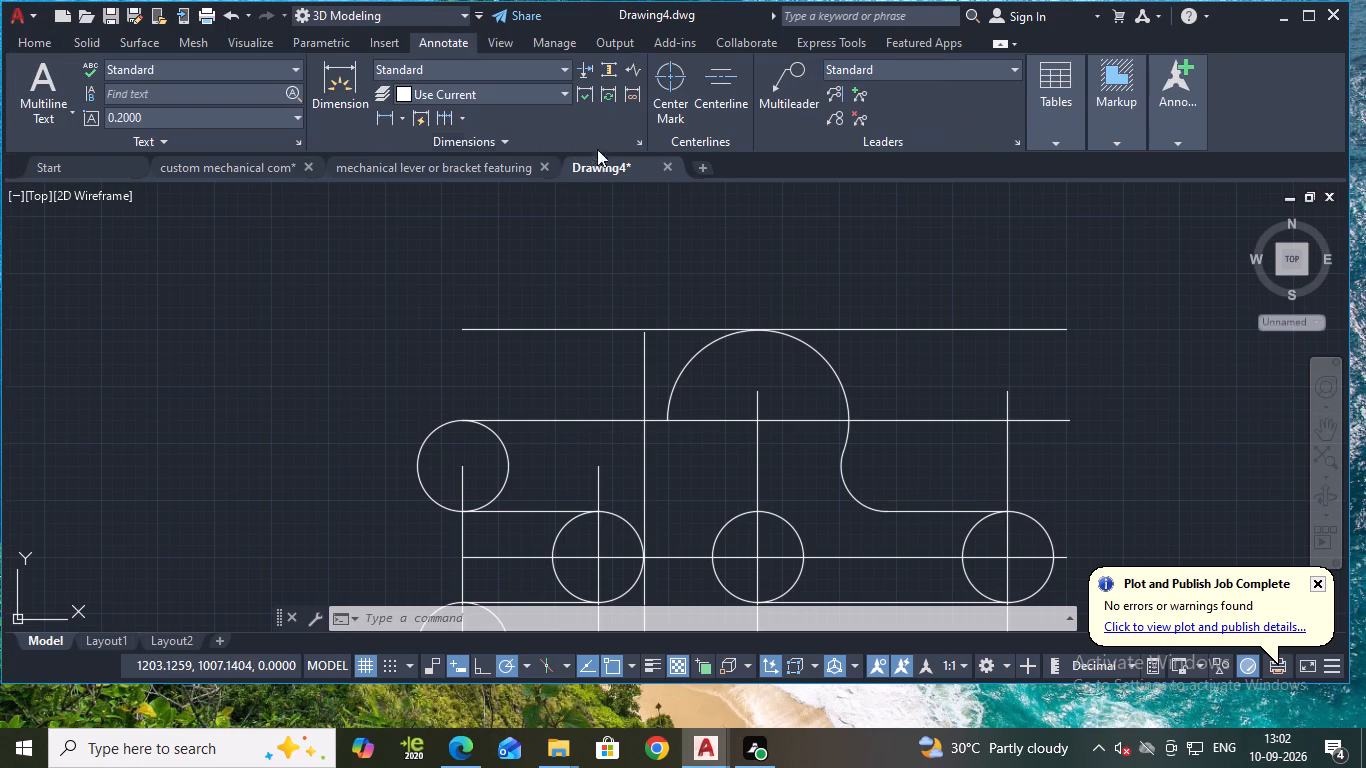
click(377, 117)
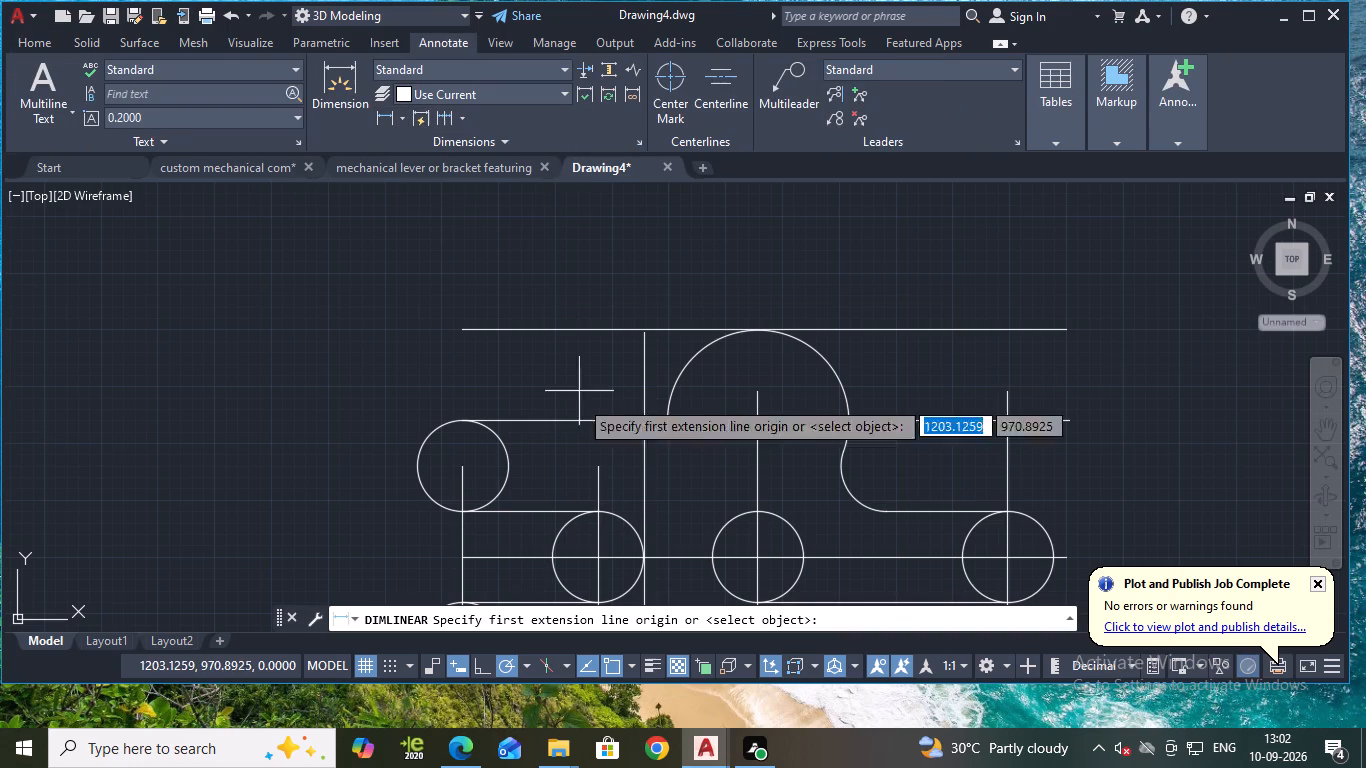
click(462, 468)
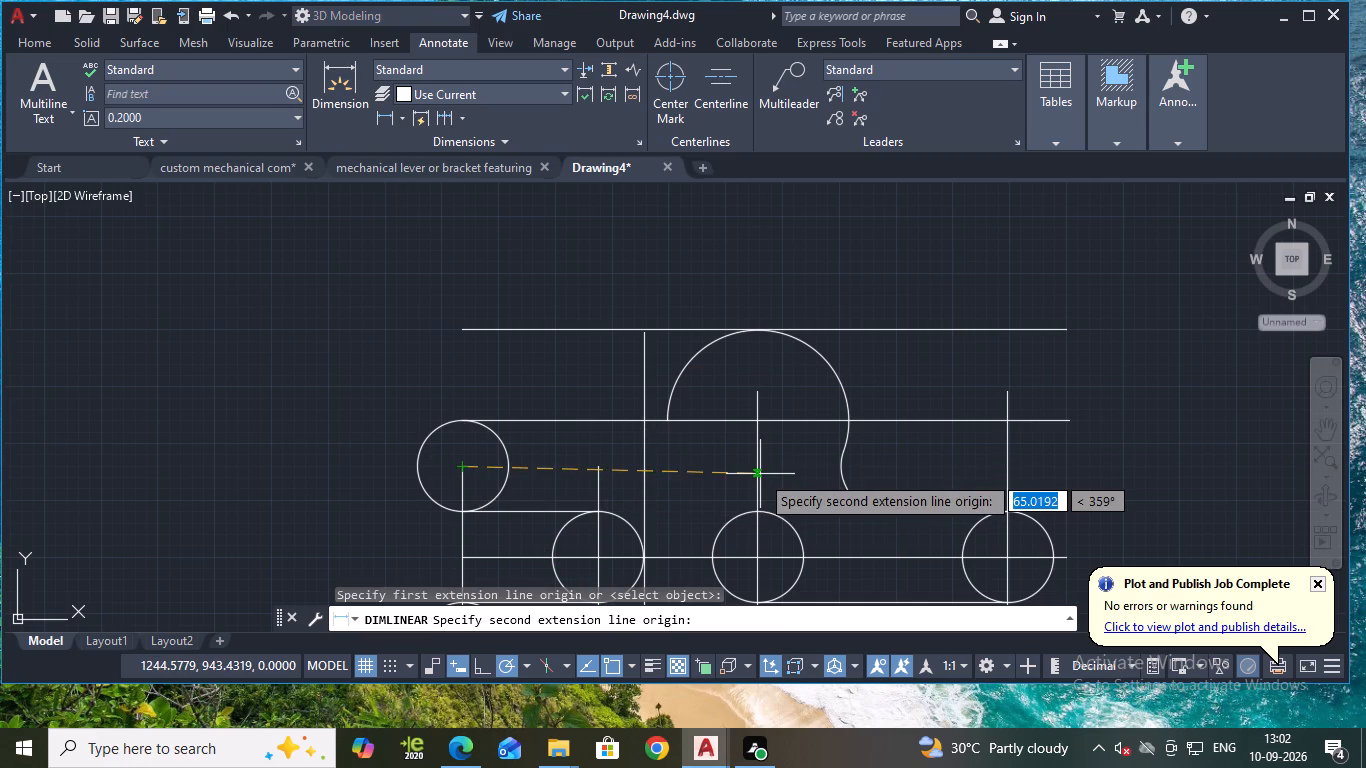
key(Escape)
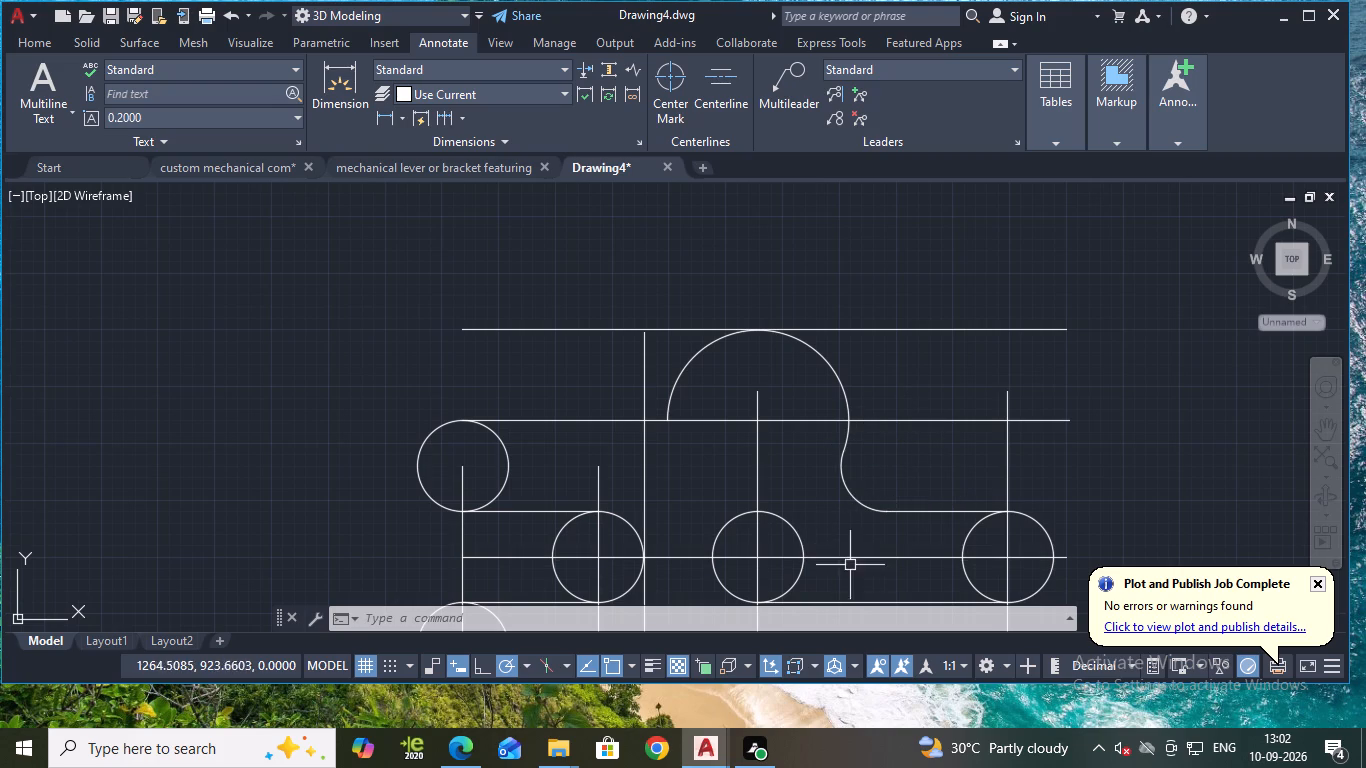
Offset the vertical centre line below the large arc 25 units towards the rightmost circle.
middle_drag(863, 566, 821, 379)
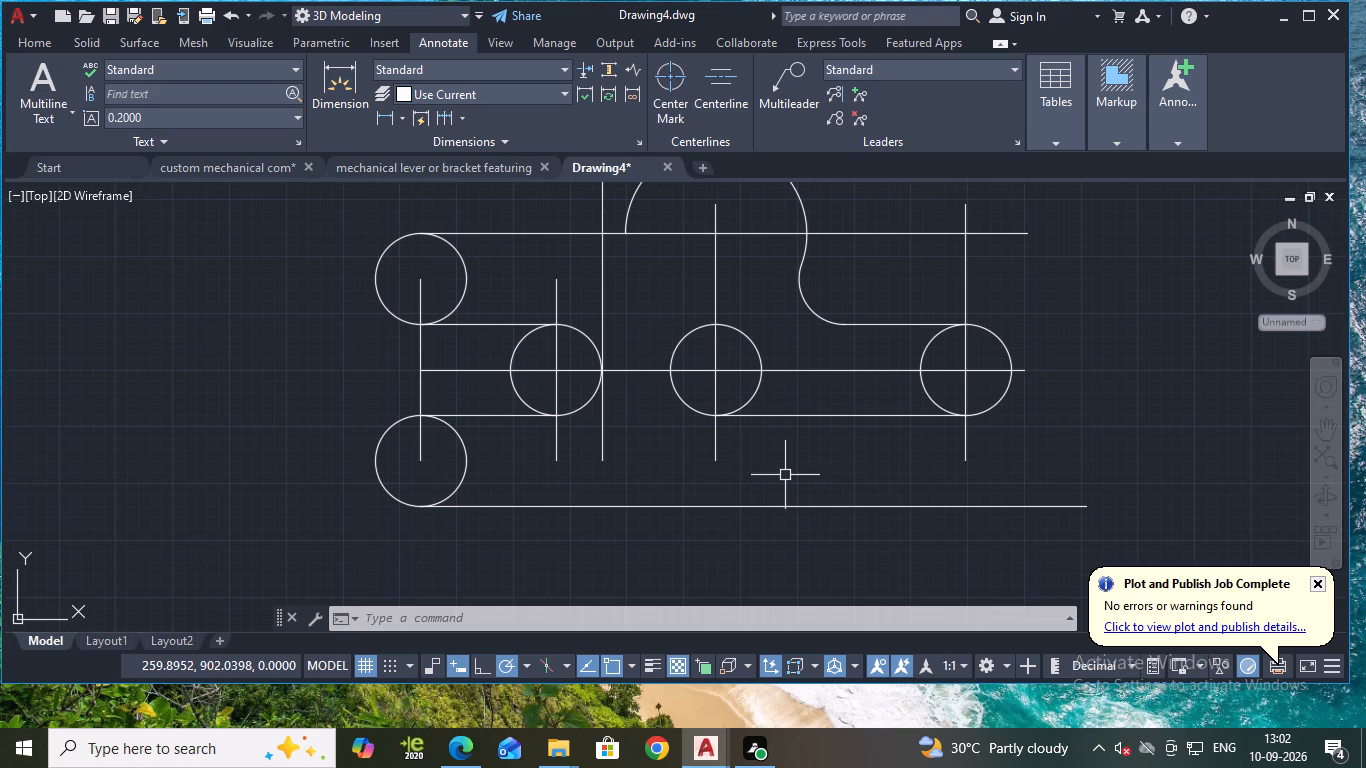
key(o)
key(Return)
key(Return)
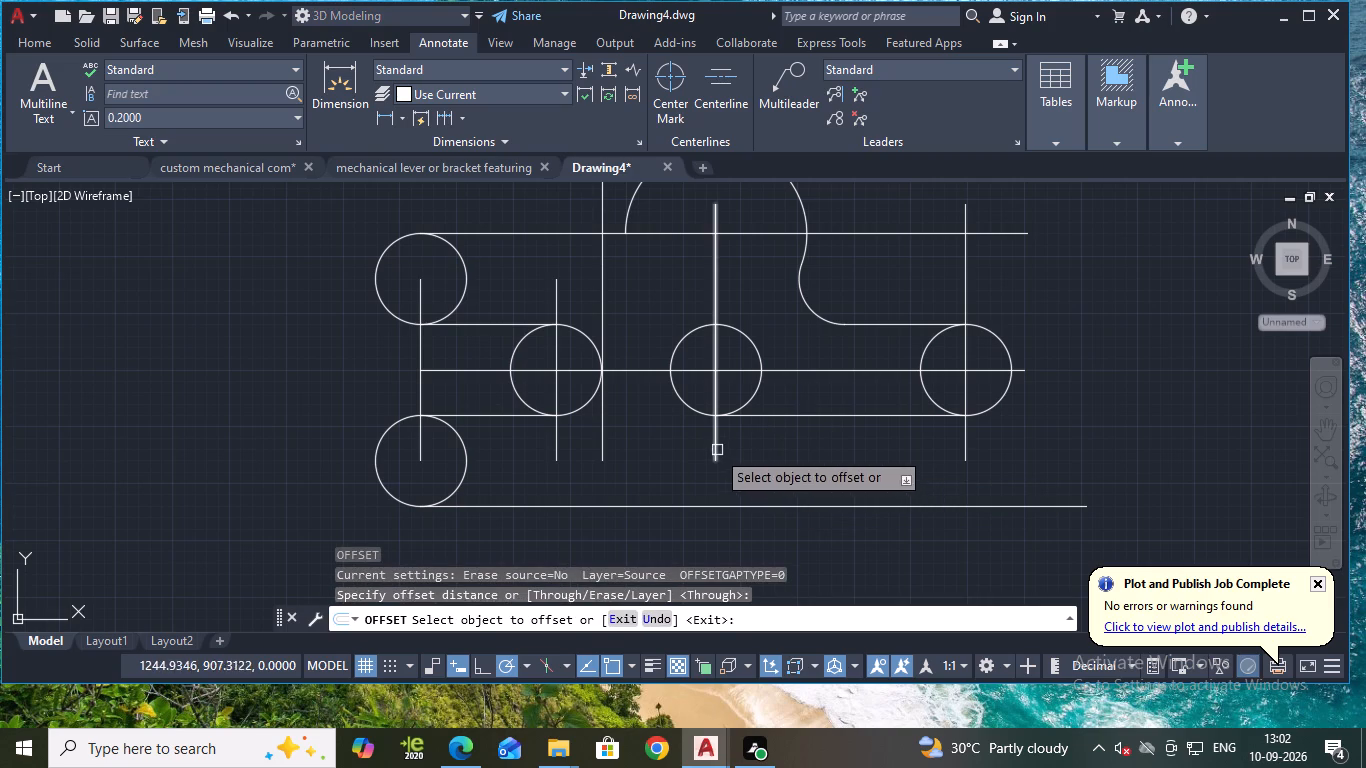
click(715, 450)
text(25)
key(Return)
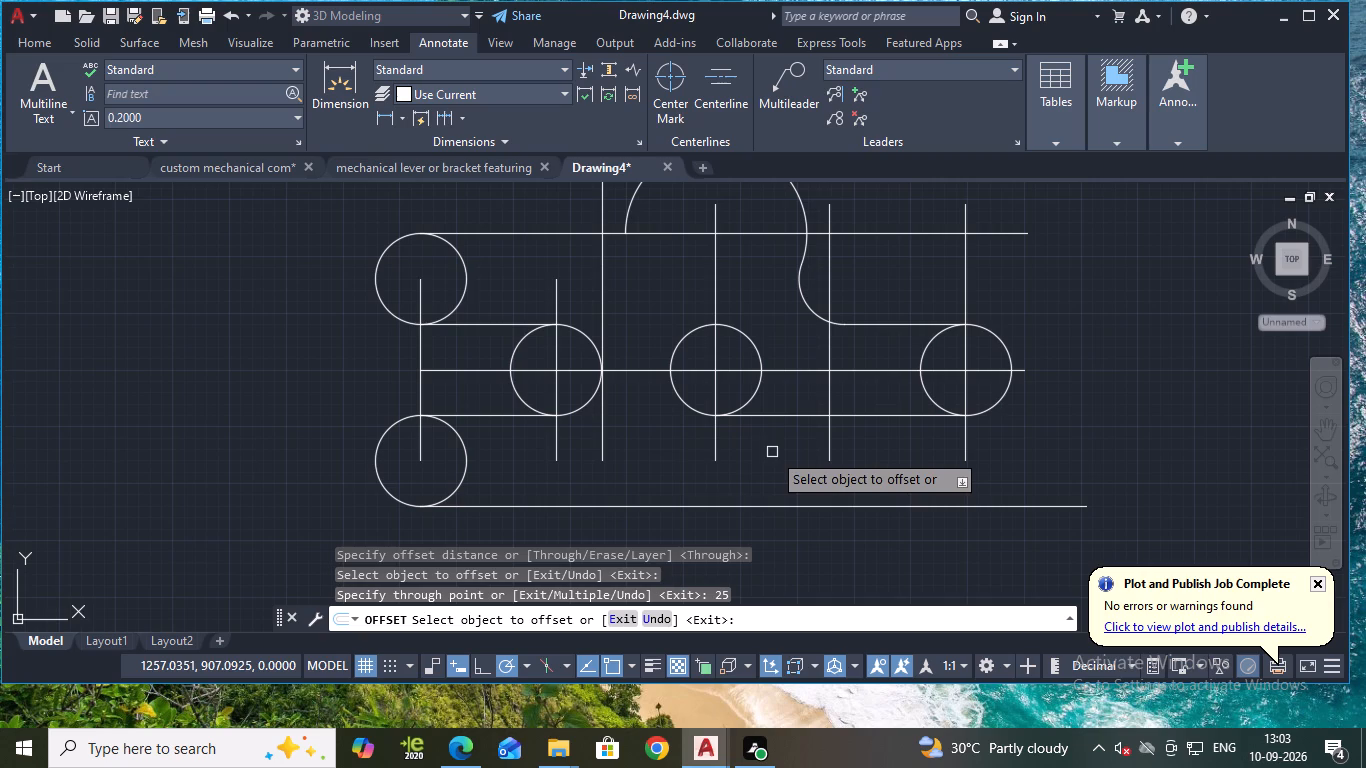
middle_drag(656, 466, 658, 483)
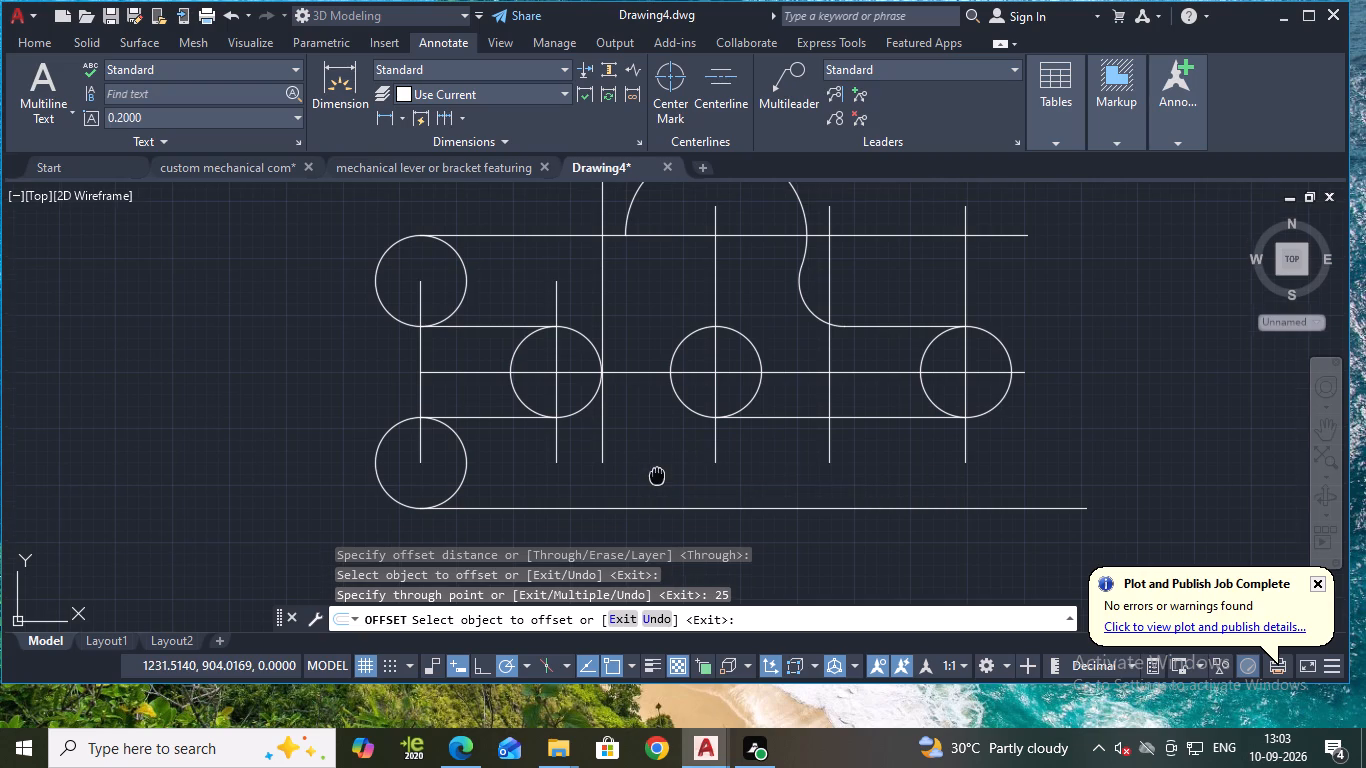
middle_drag(658, 483, 658, 485)
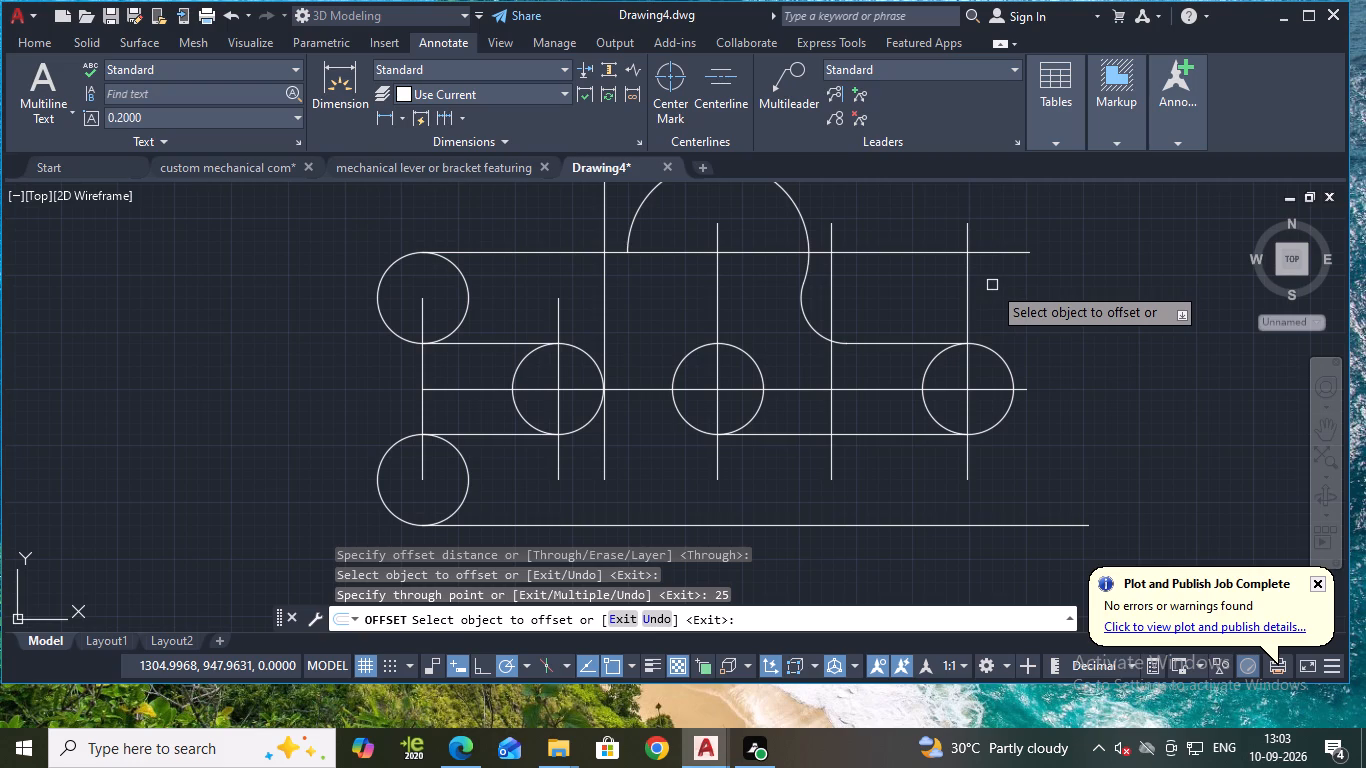
key(Escape)
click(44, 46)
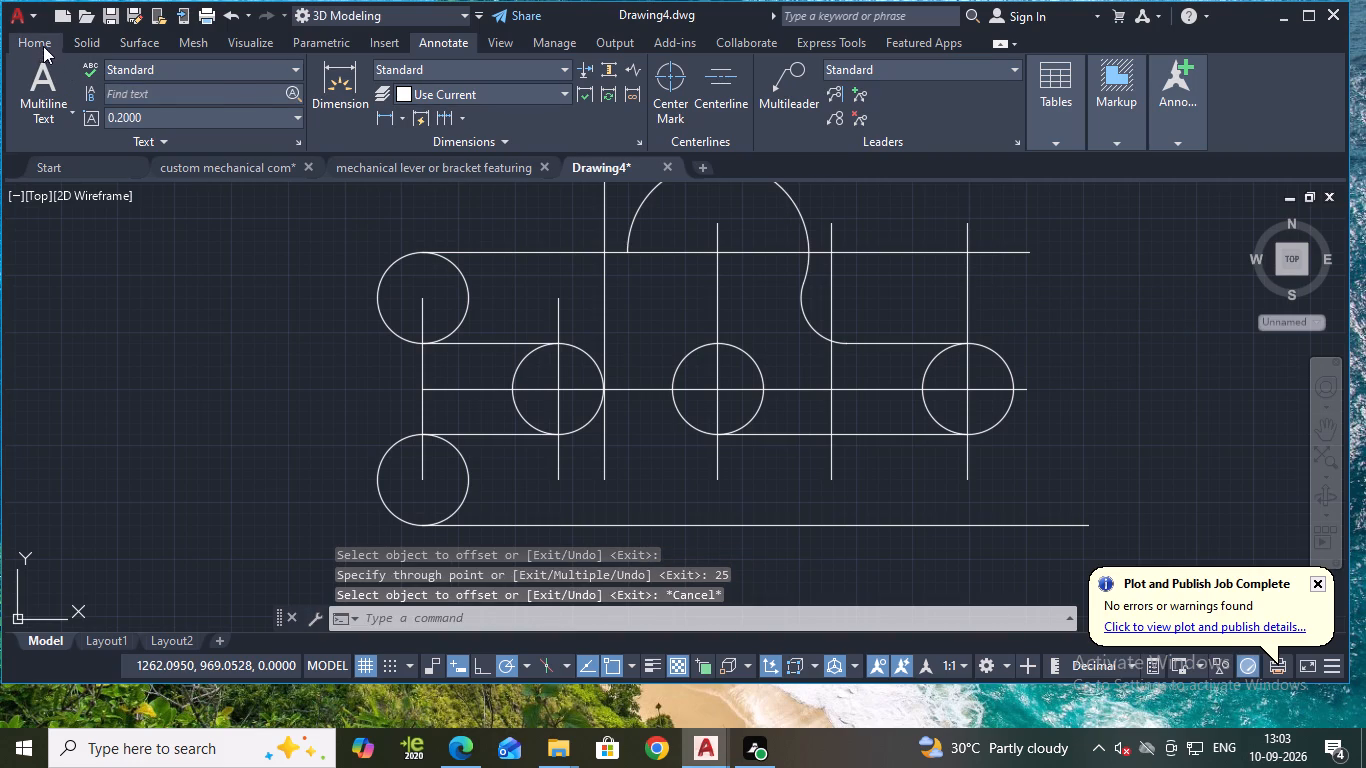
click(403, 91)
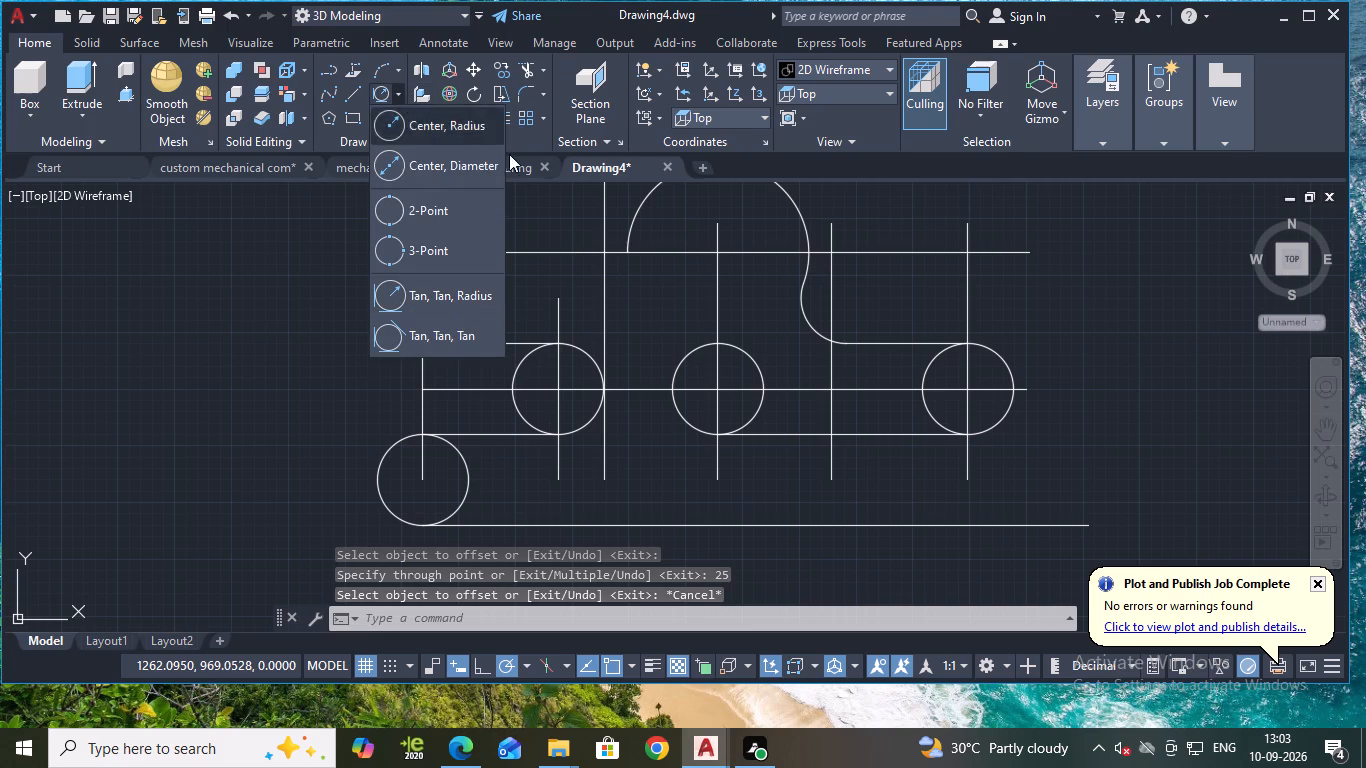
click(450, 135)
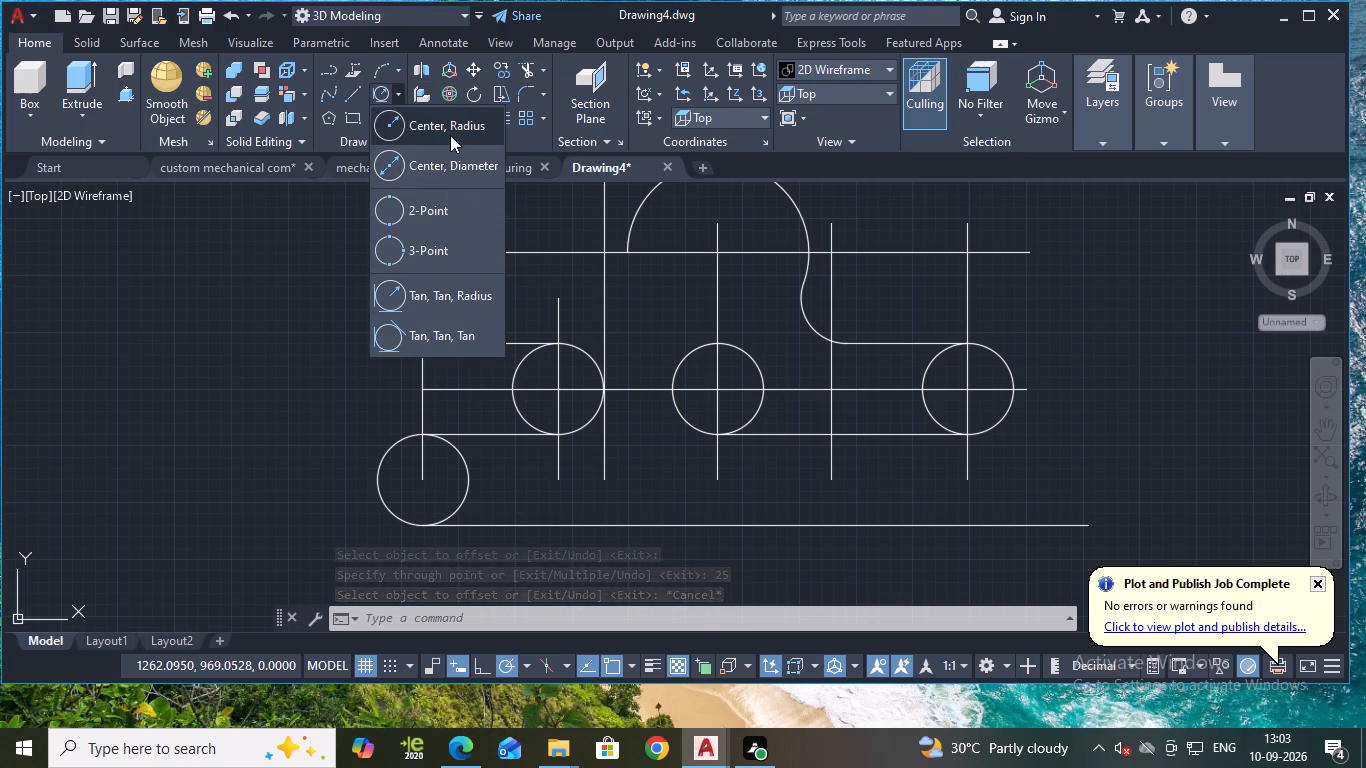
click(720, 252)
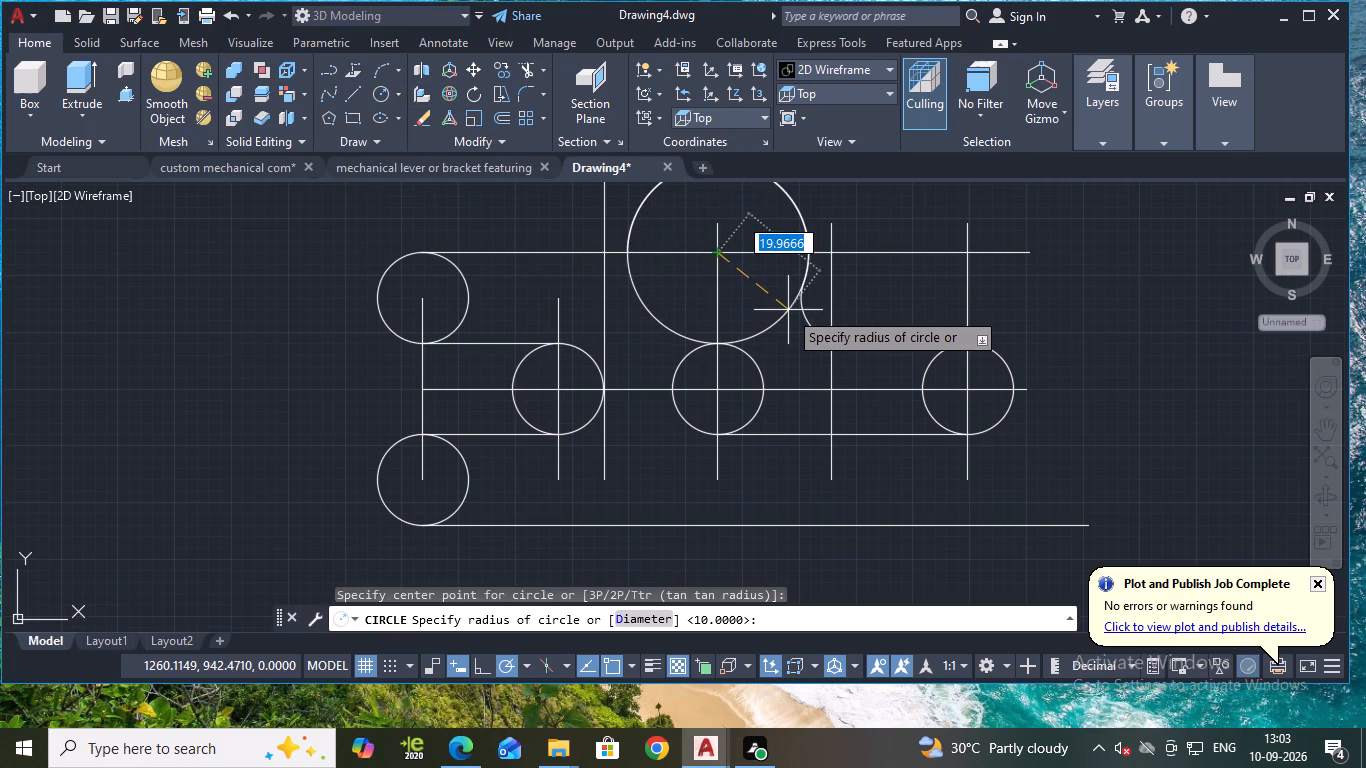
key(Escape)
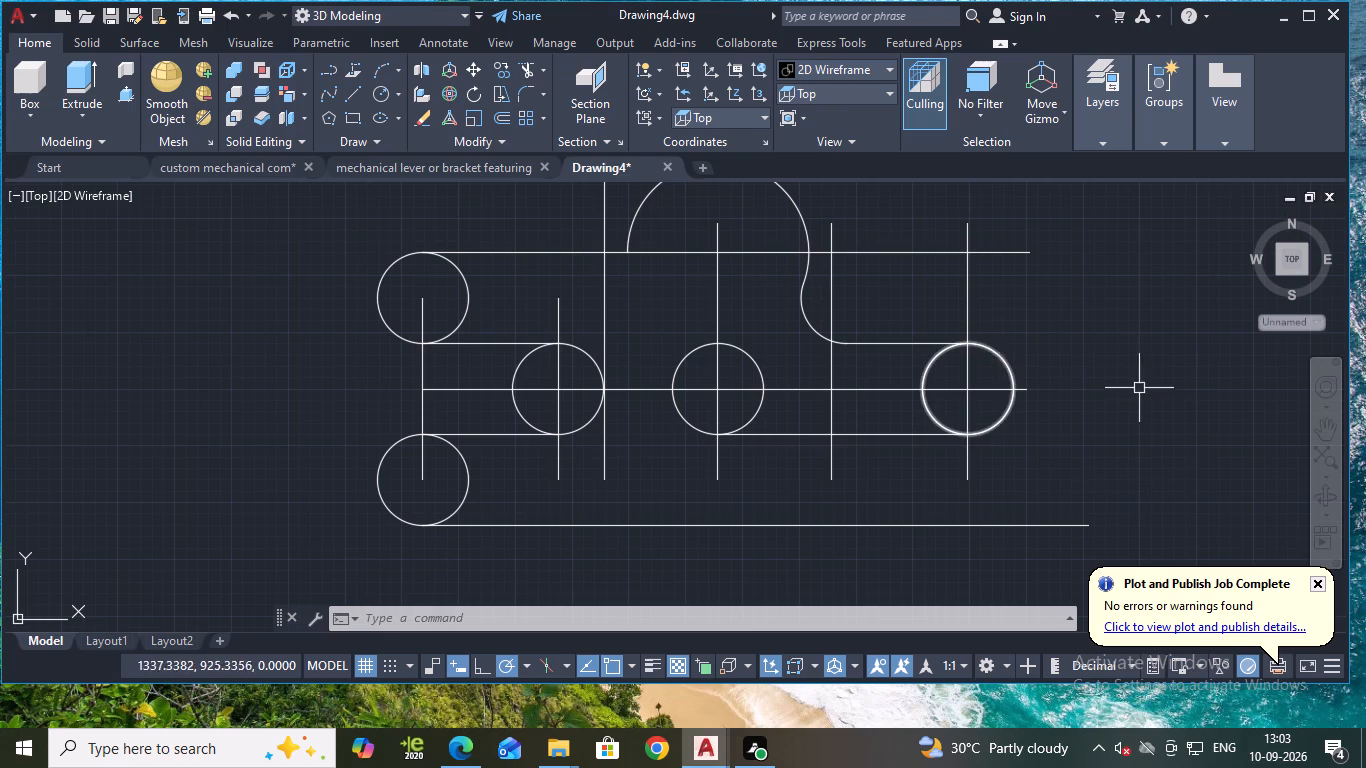
Extend the right horizontal line to the top of the circle below the large arc, and the right blend arc round to the upper horizontal line.
text(ex)
key(Return)
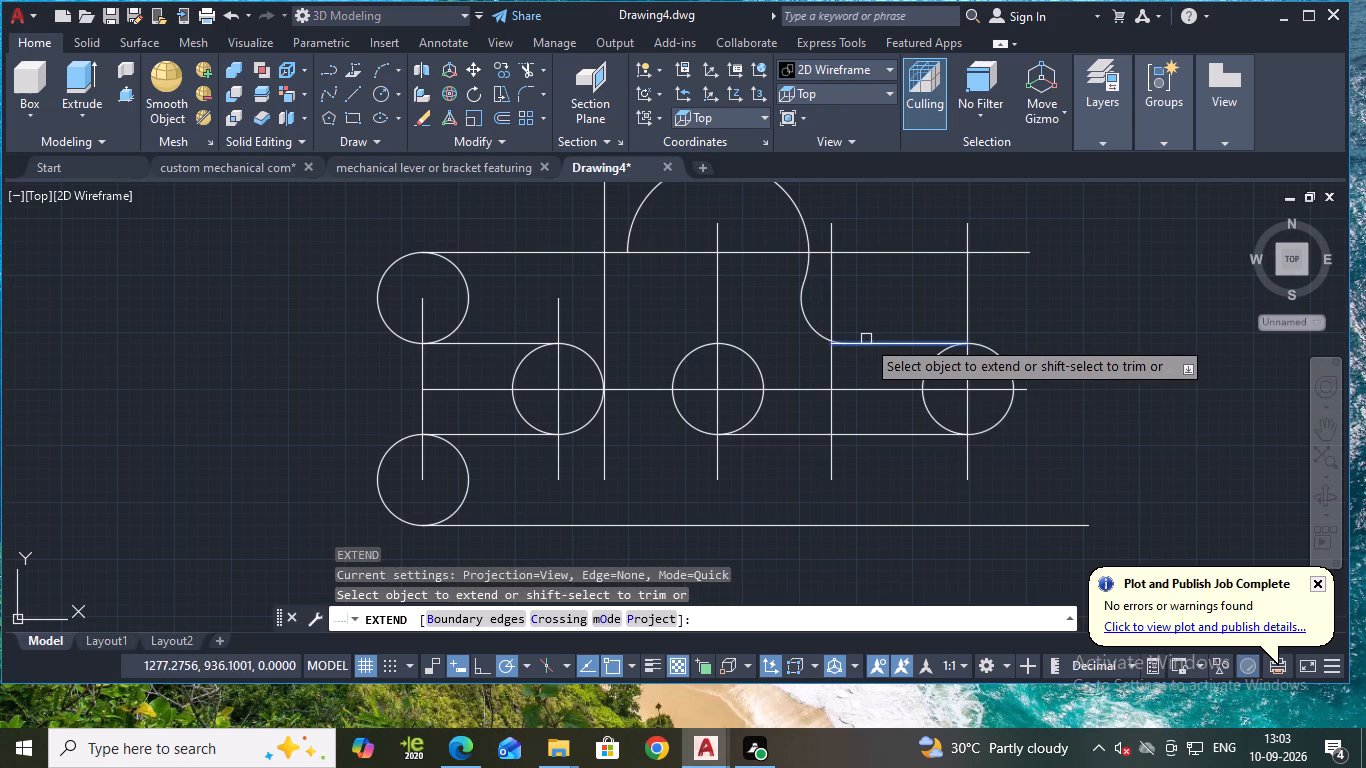
click(866, 340)
click(848, 345)
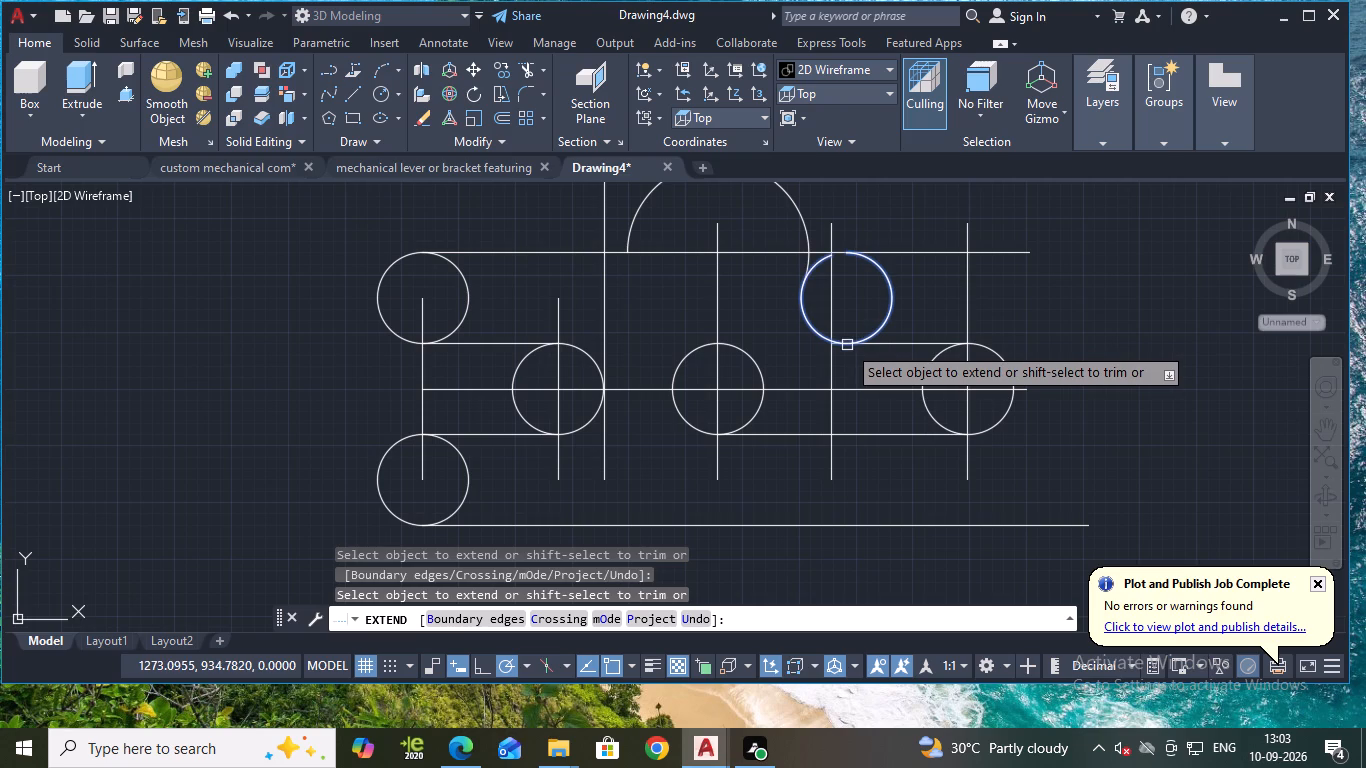
click(882, 347)
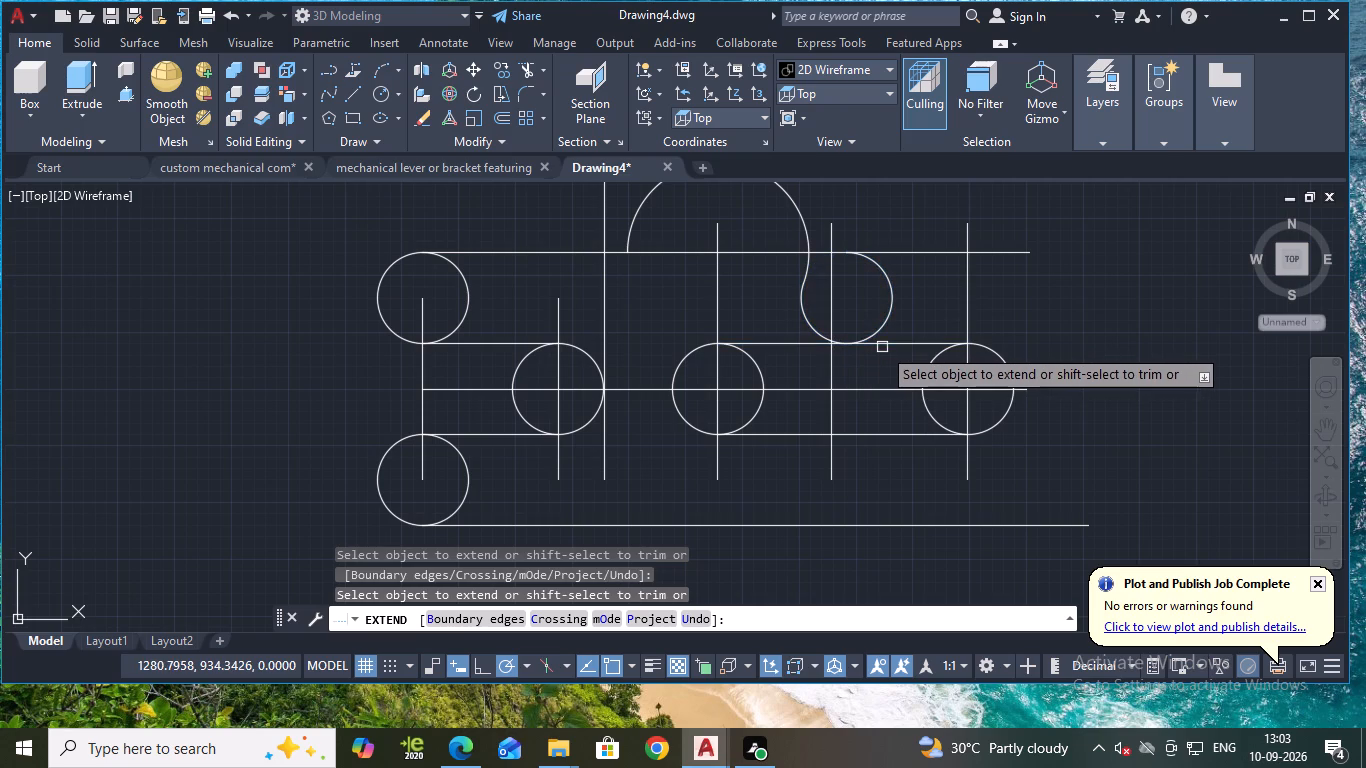
key(Escape)
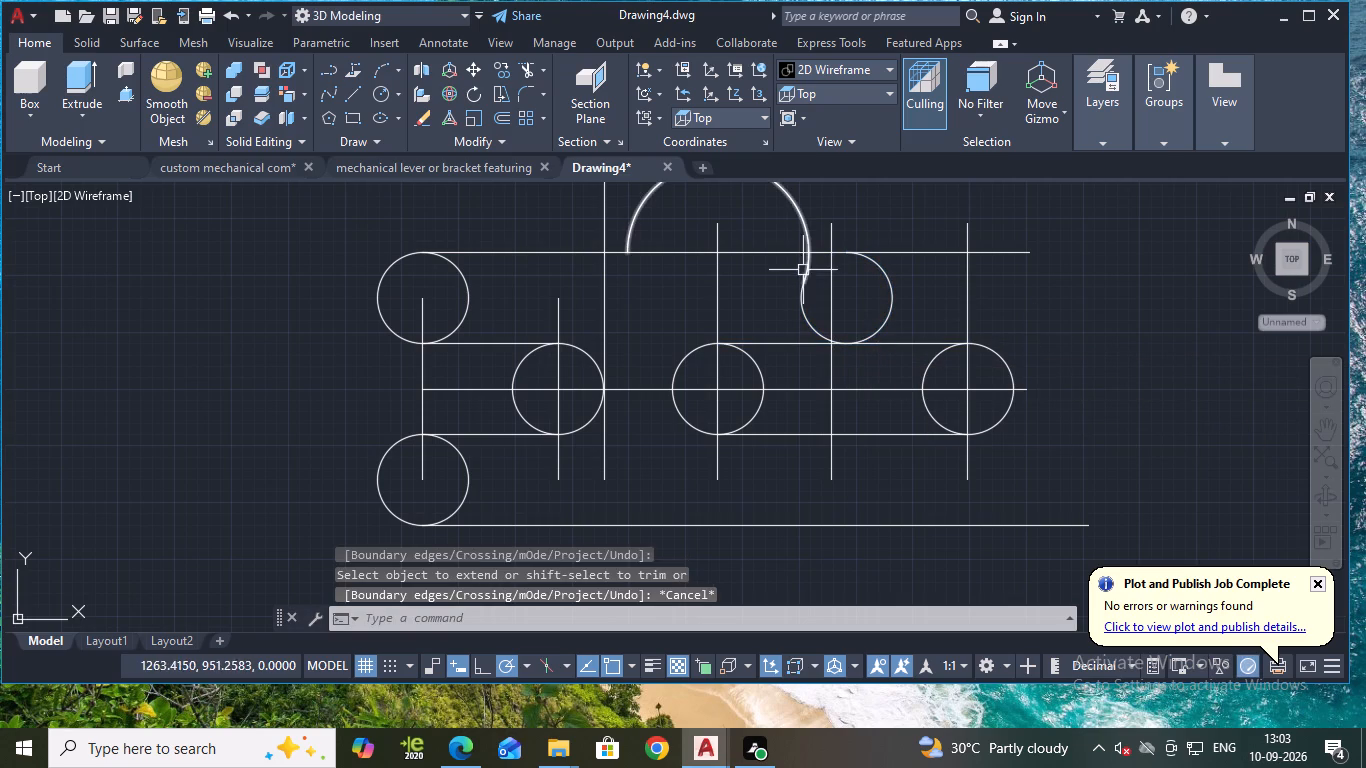
Extend the large arc's right end down to the top of the circle below it.
text(ex)
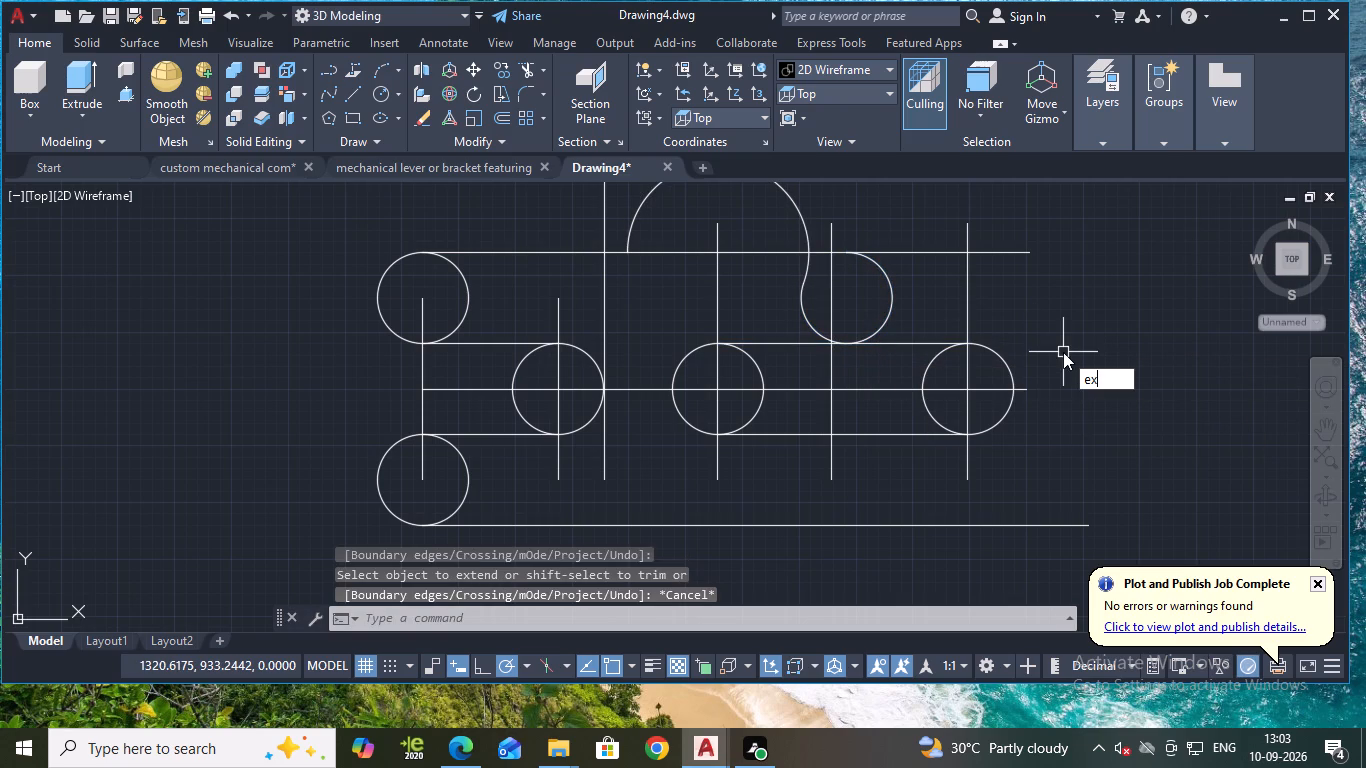
key(Return)
click(807, 222)
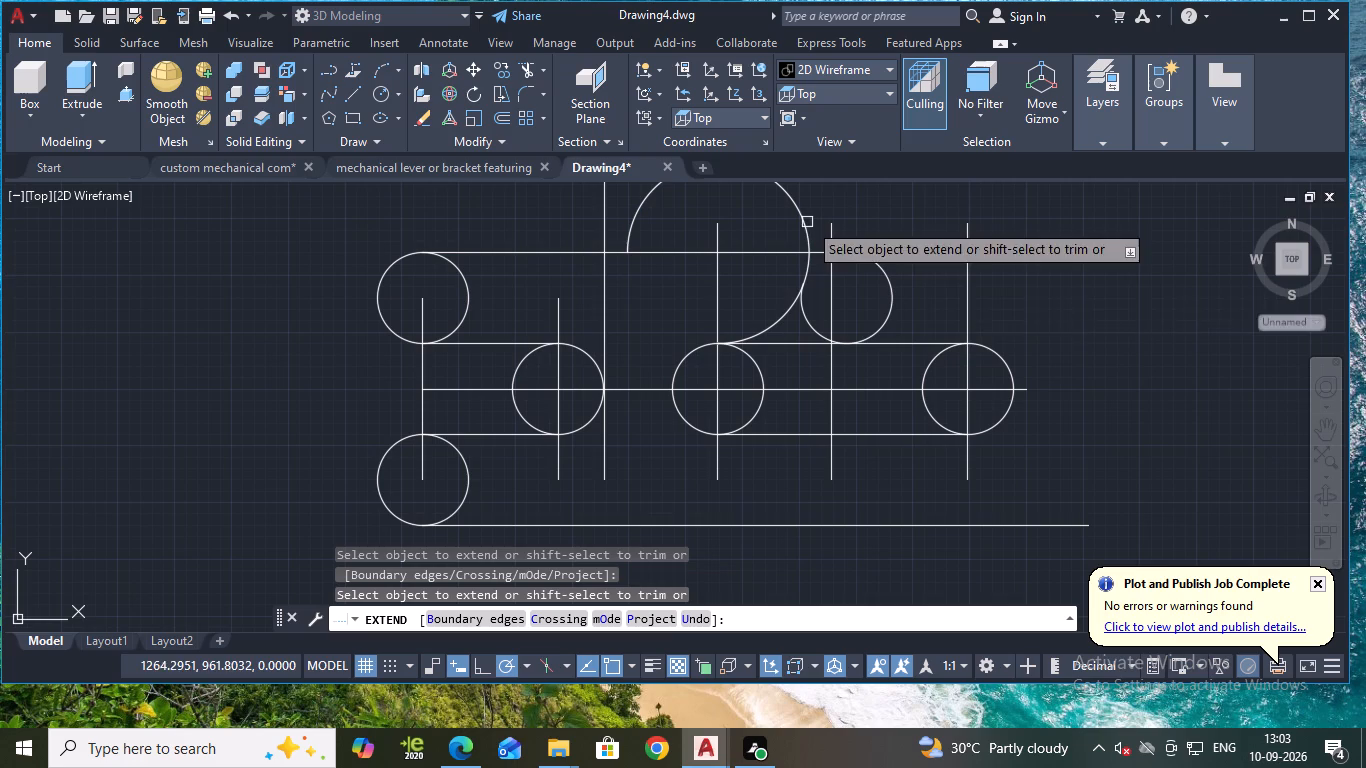
middle_drag(1002, 301, 1031, 344)
key(Escape)
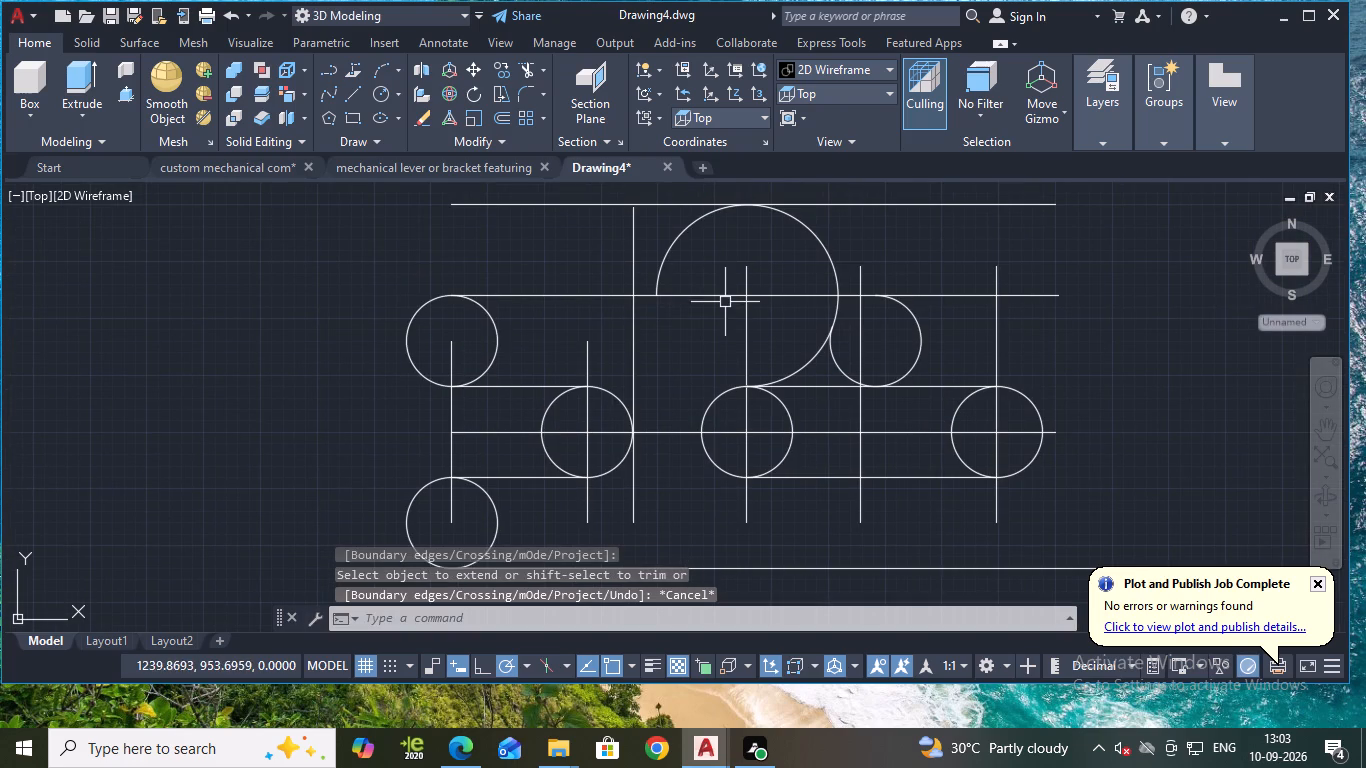
Extend the large arc's vertical centre line up to the 50-unit offset line at the arc's top.
text(ex)
key(Return)
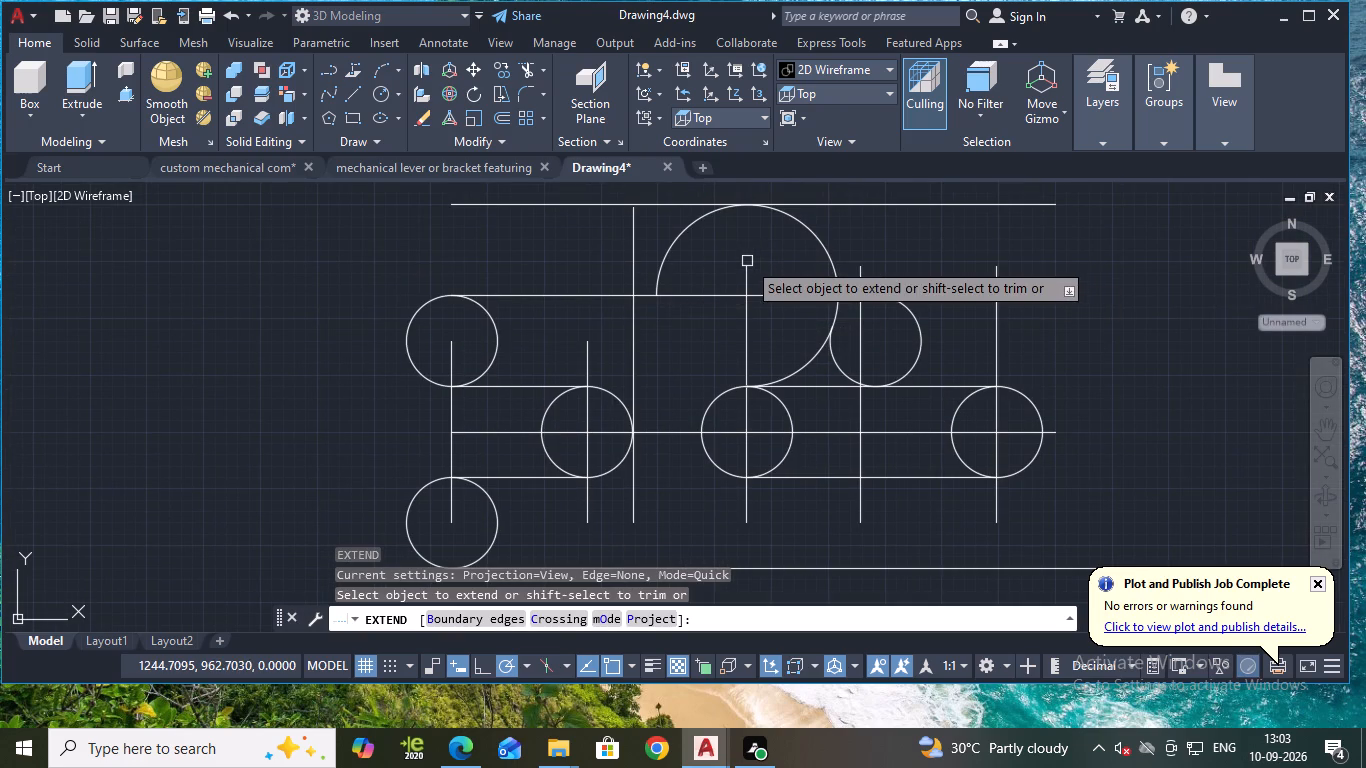
click(747, 264)
key(Escape)
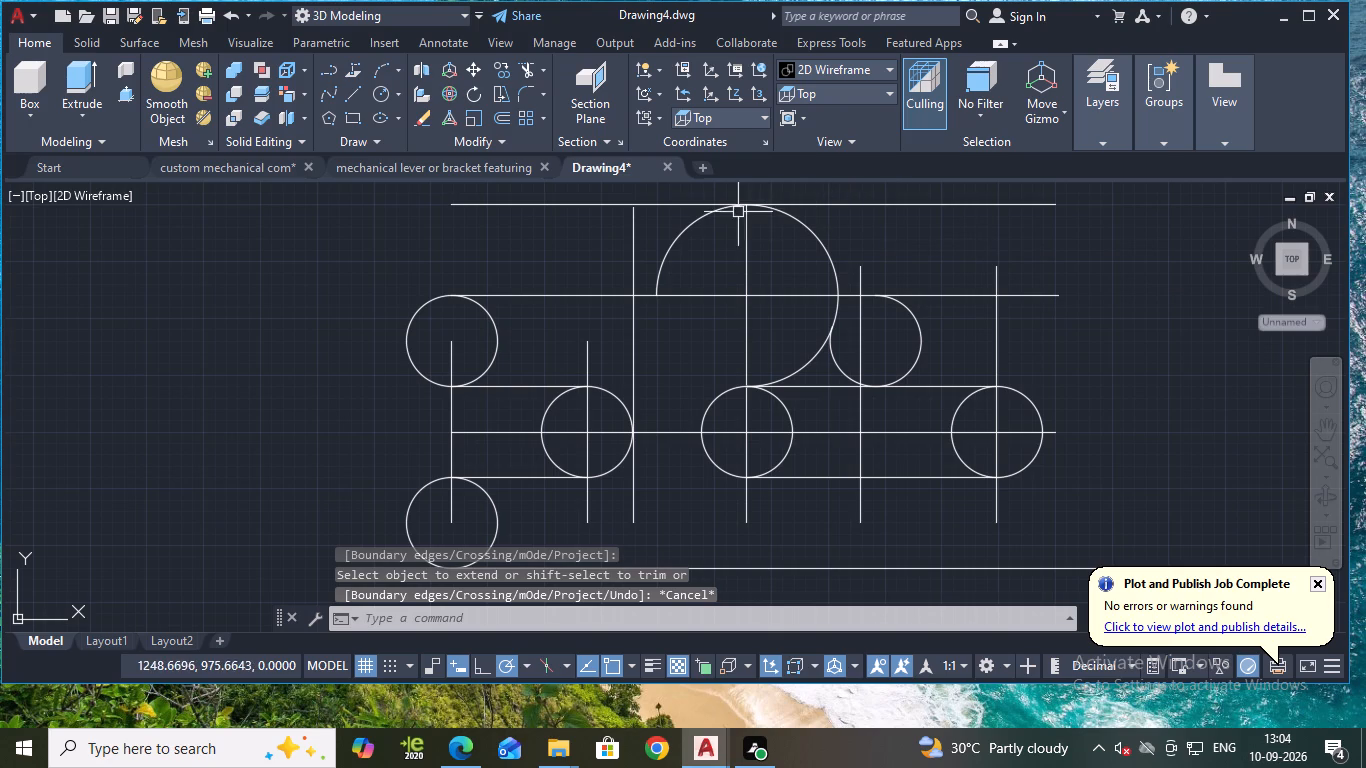
Extend the vertical line between the upper-left circle and the large arc up to the top horizontal line.
key(e)
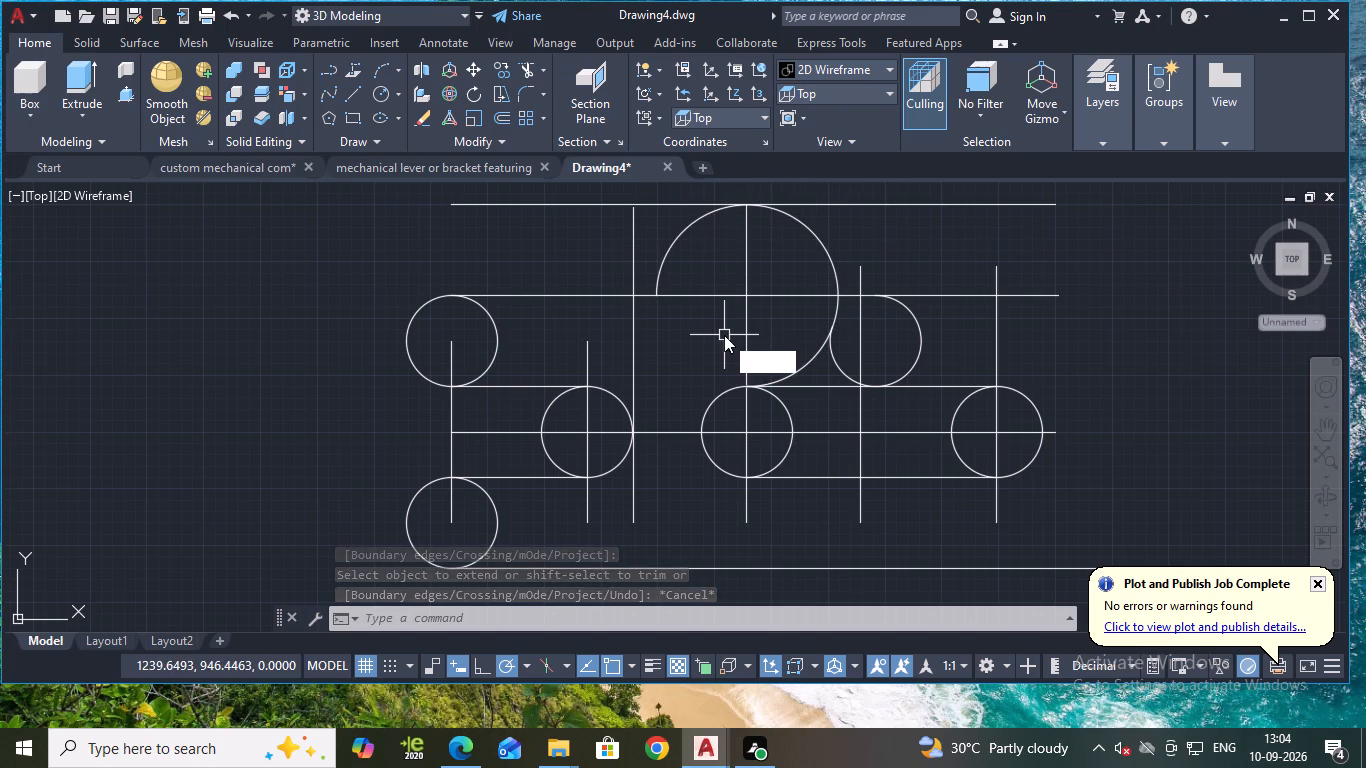
key(x)
key(Return)
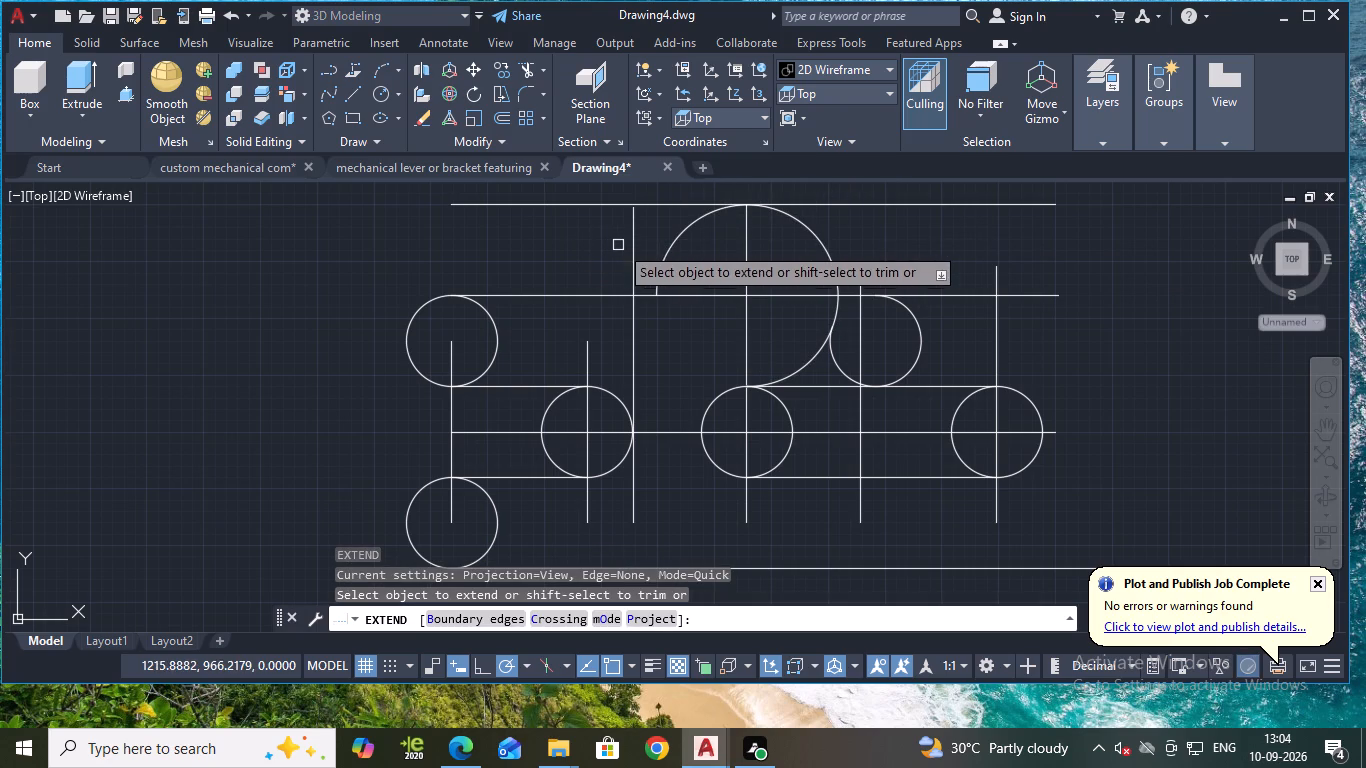
click(630, 248)
key(Escape)
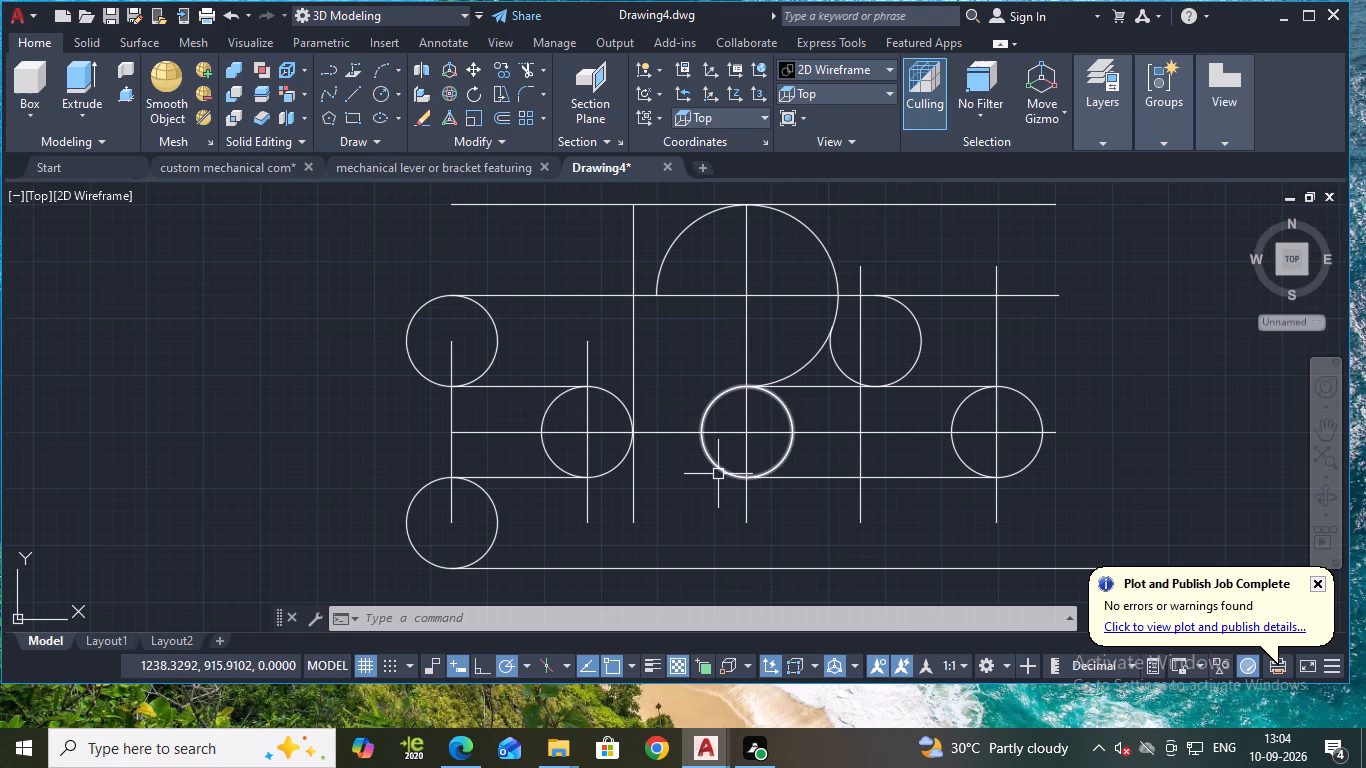
key(Escape)
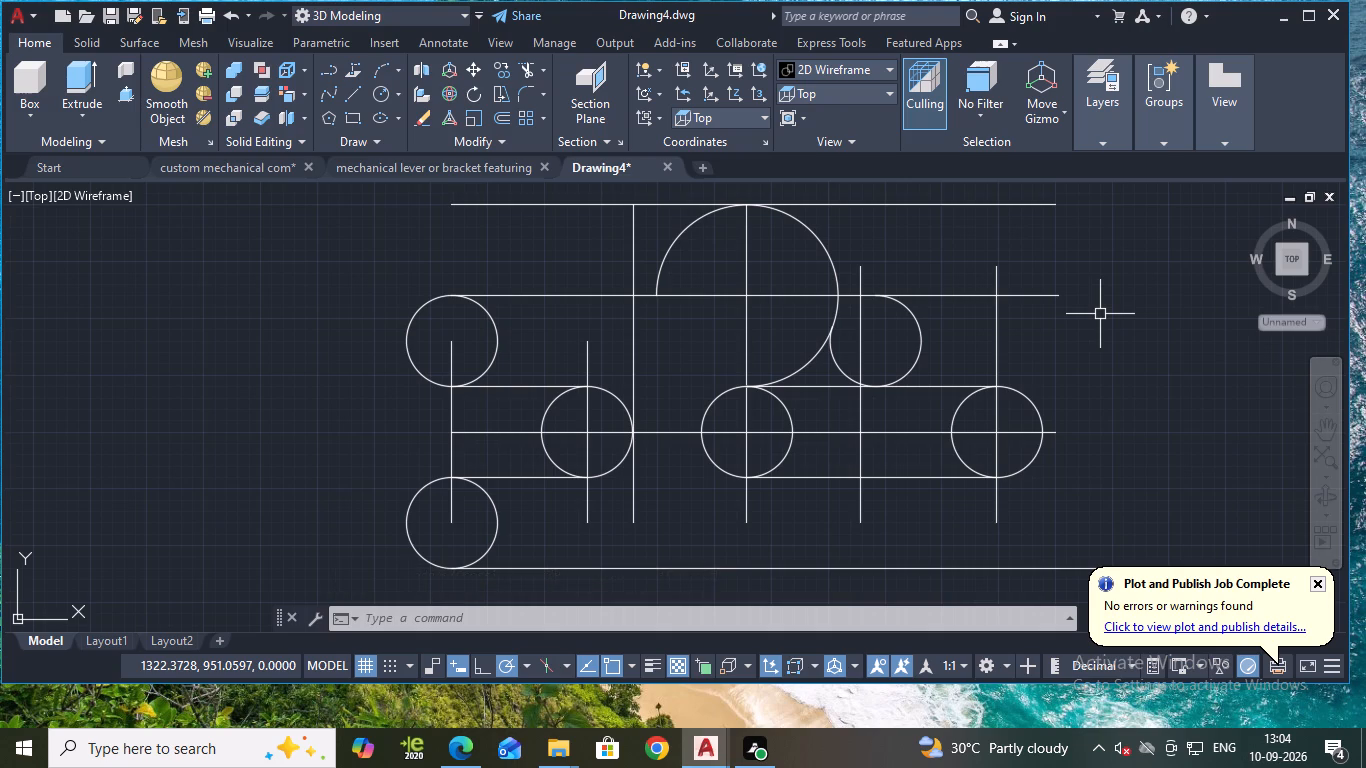
Fillet the corner between the upper-left horizontal line and the vertical line beside the large arc with radius 10.
key(f)
key(Return)
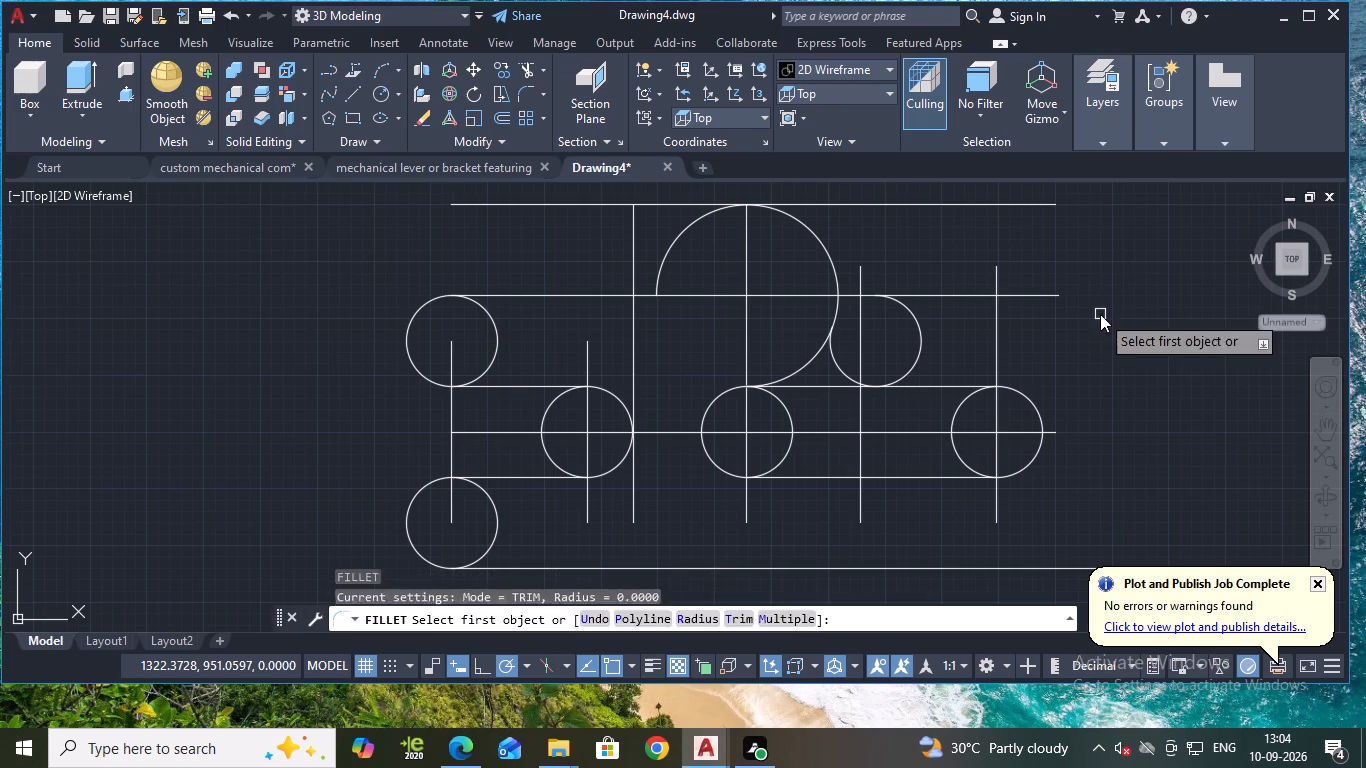
key(r)
key(Return)
text(10)
key(Return)
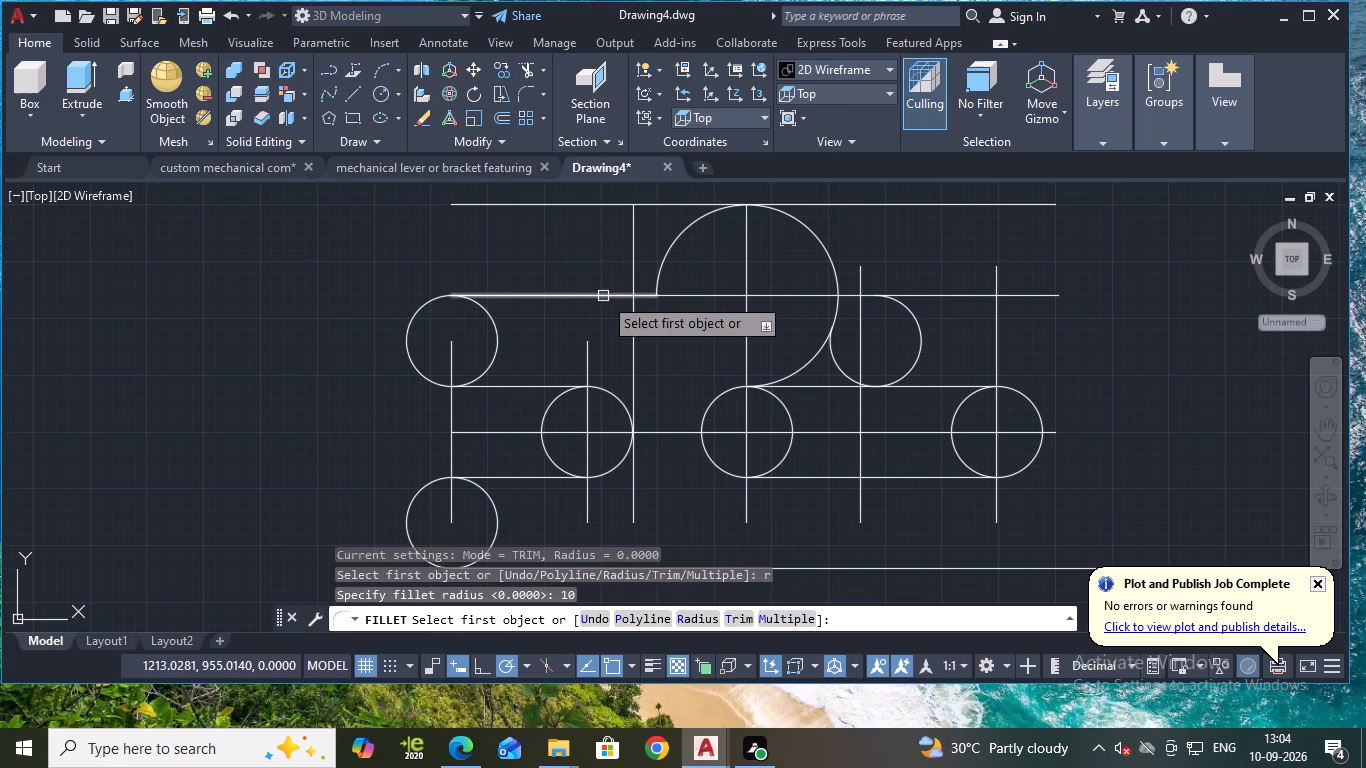
click(601, 296)
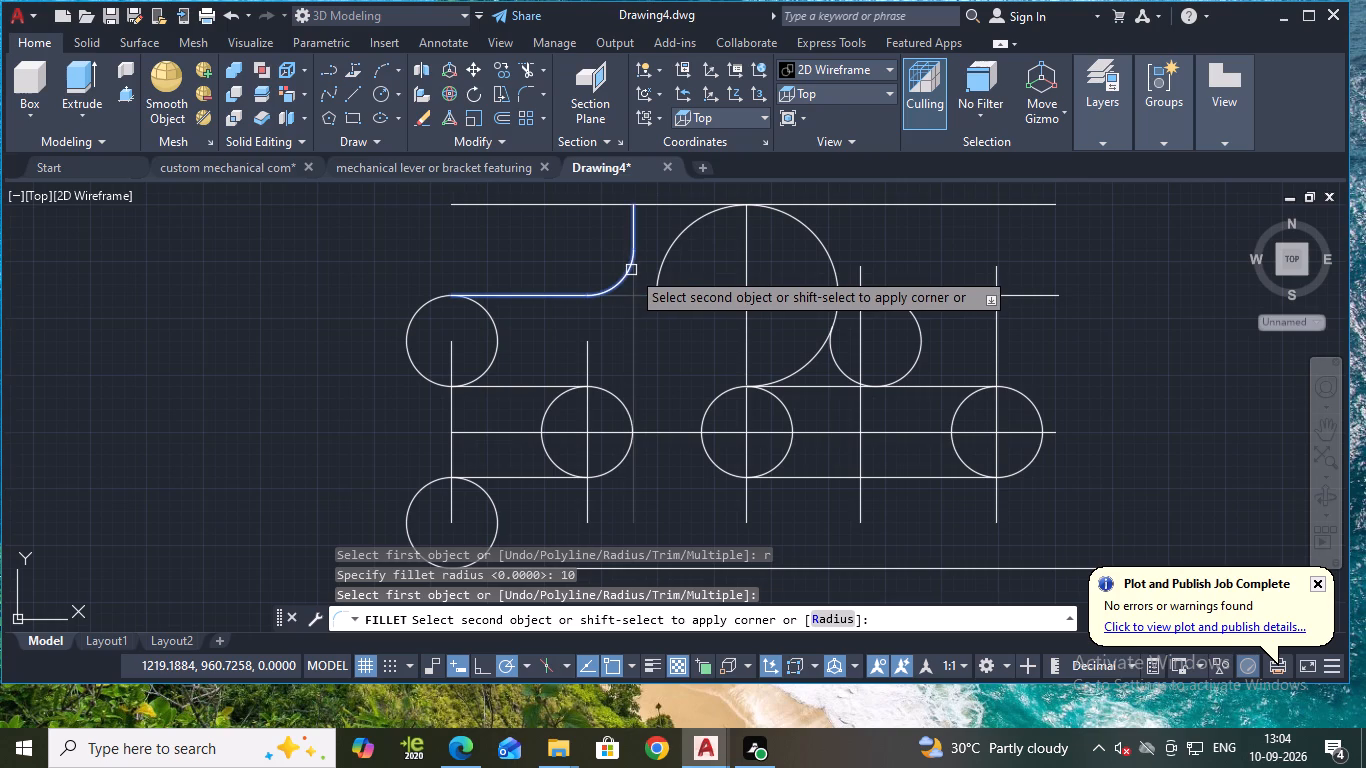
click(631, 270)
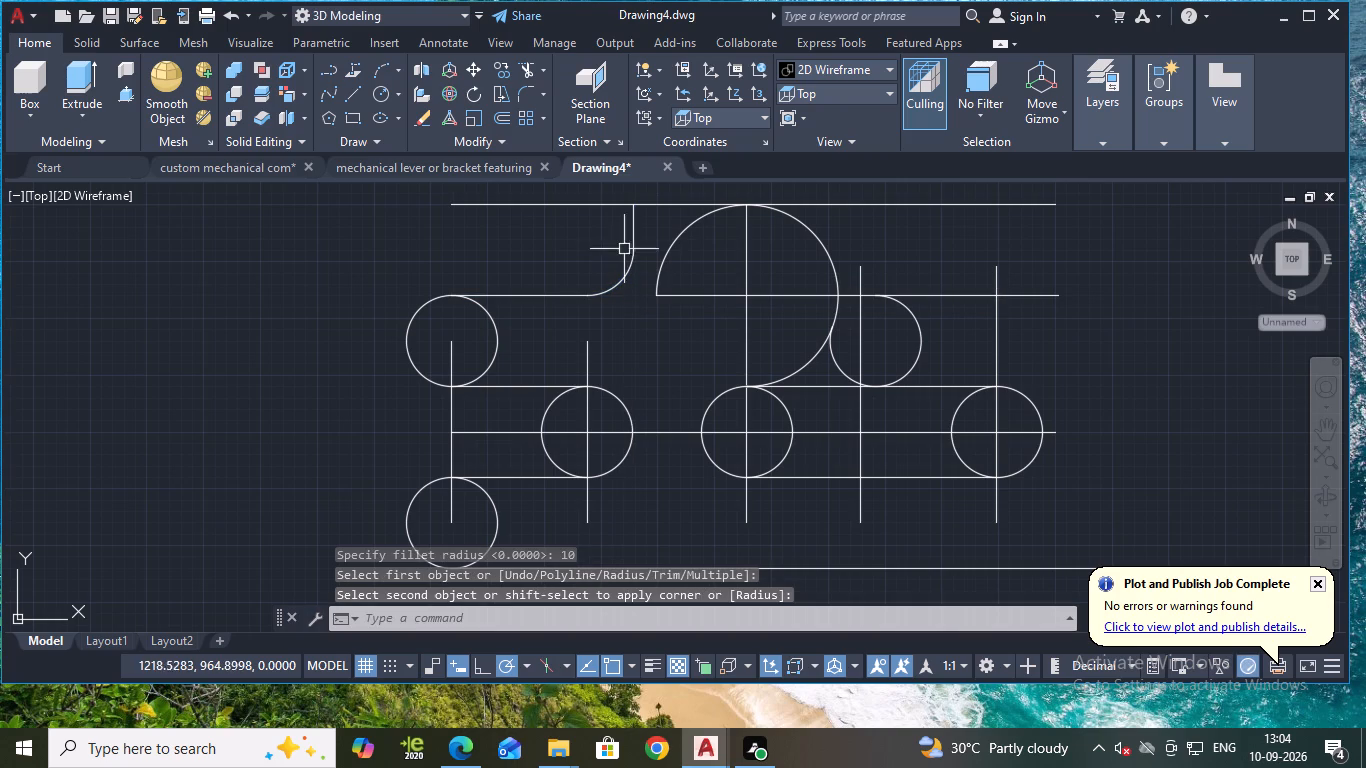
key(Escape)
Trim the top line's overhangs at both ends, the large arc's left part, and the horizontal line left of the arc's centre line.
text(tr)
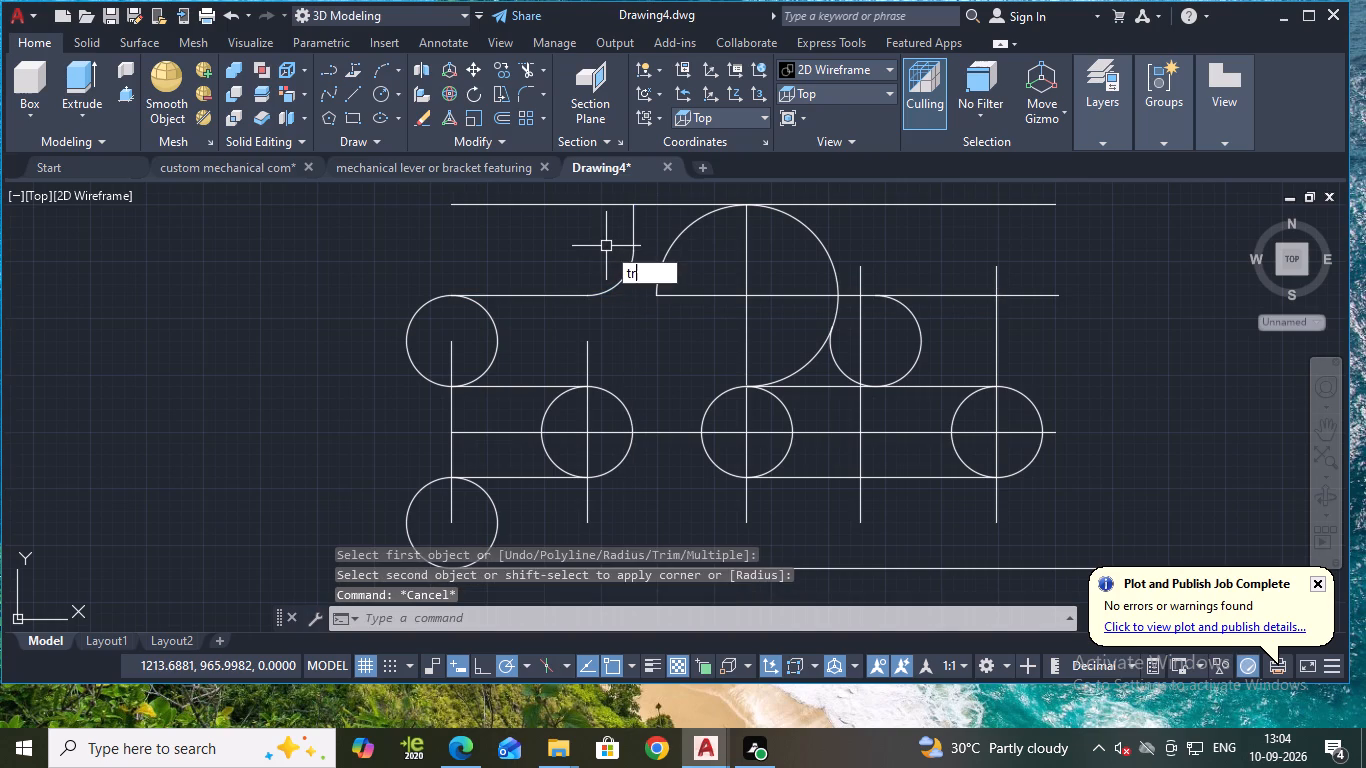
key(Return)
click(598, 204)
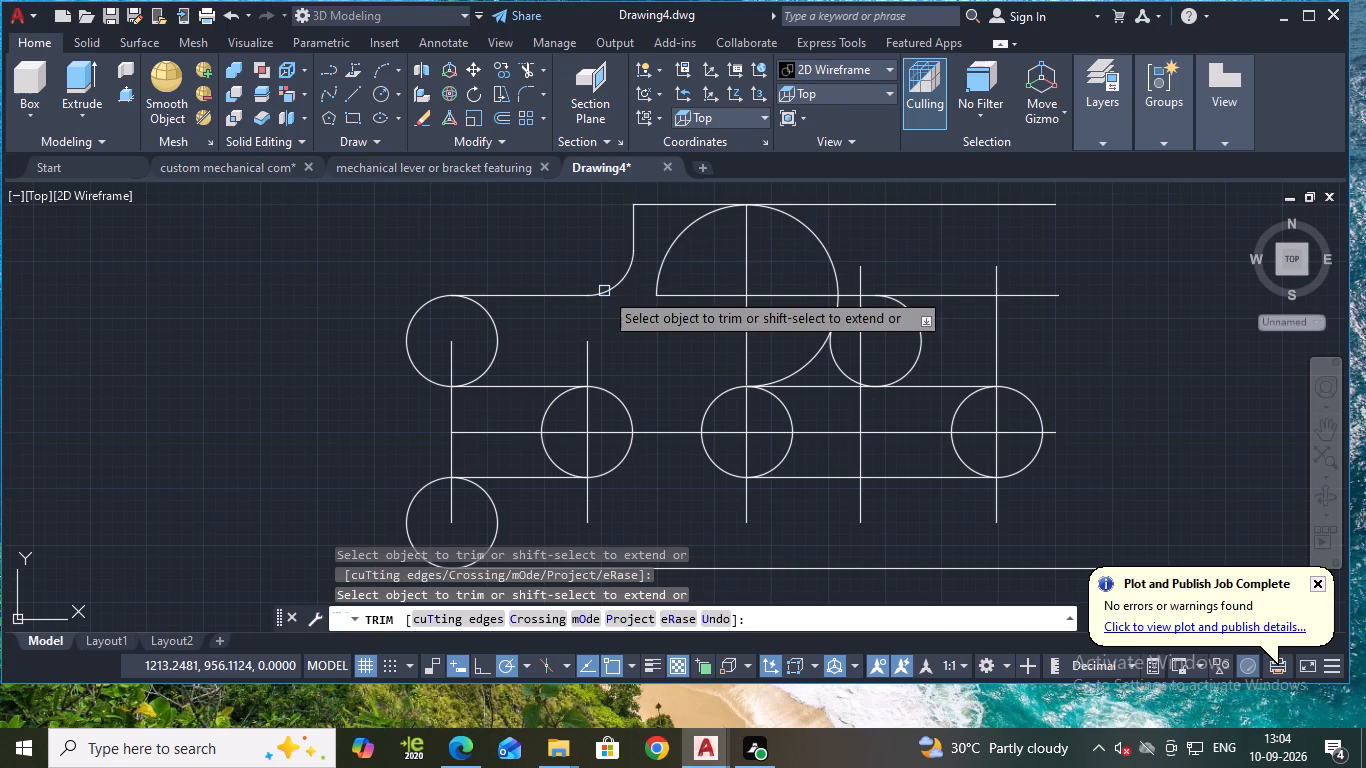
click(663, 274)
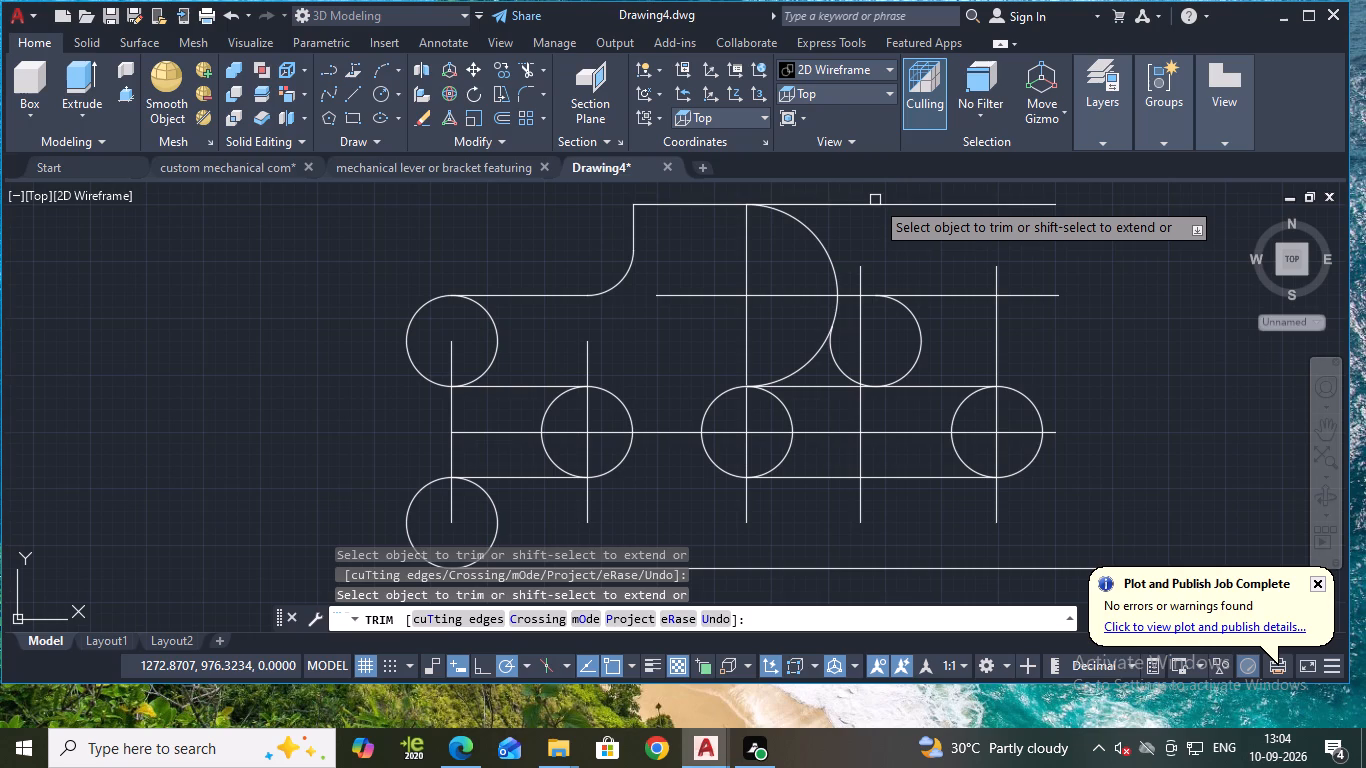
click(874, 202)
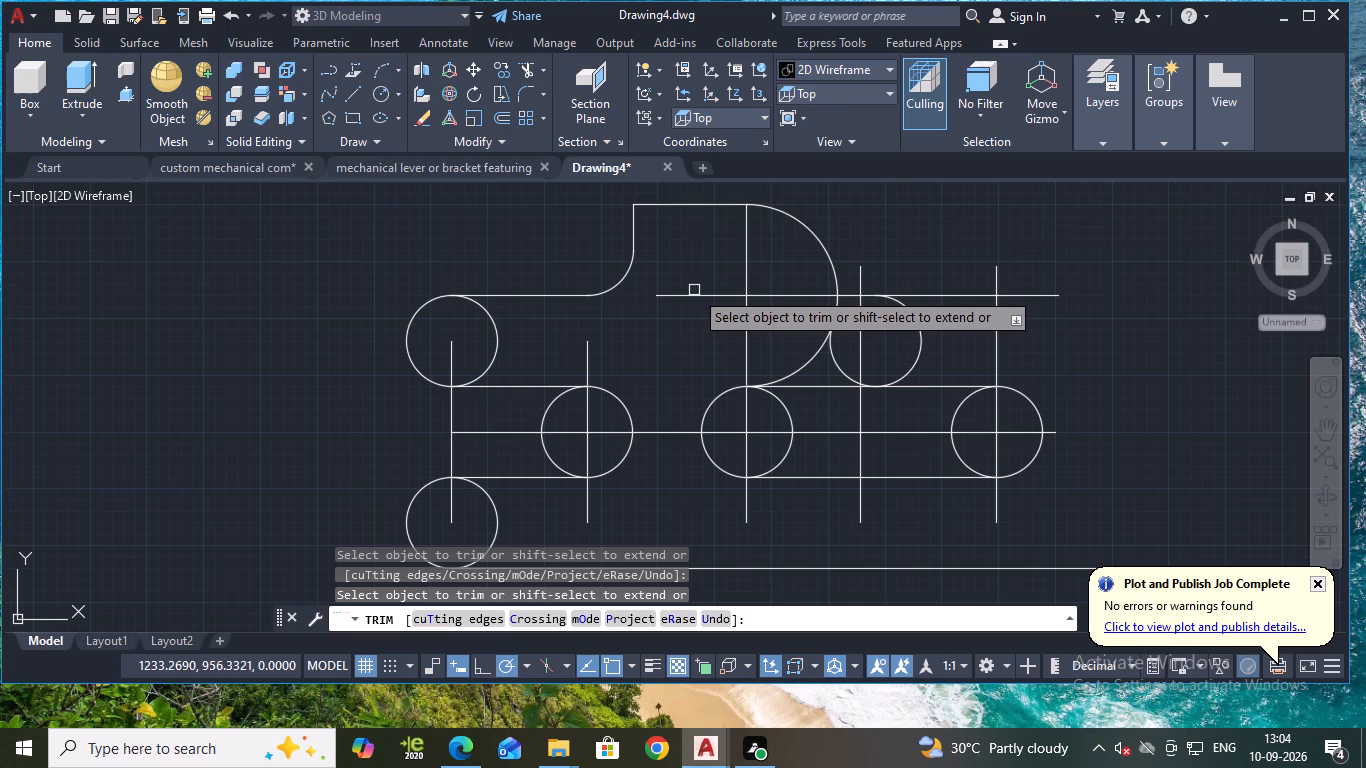
click(687, 297)
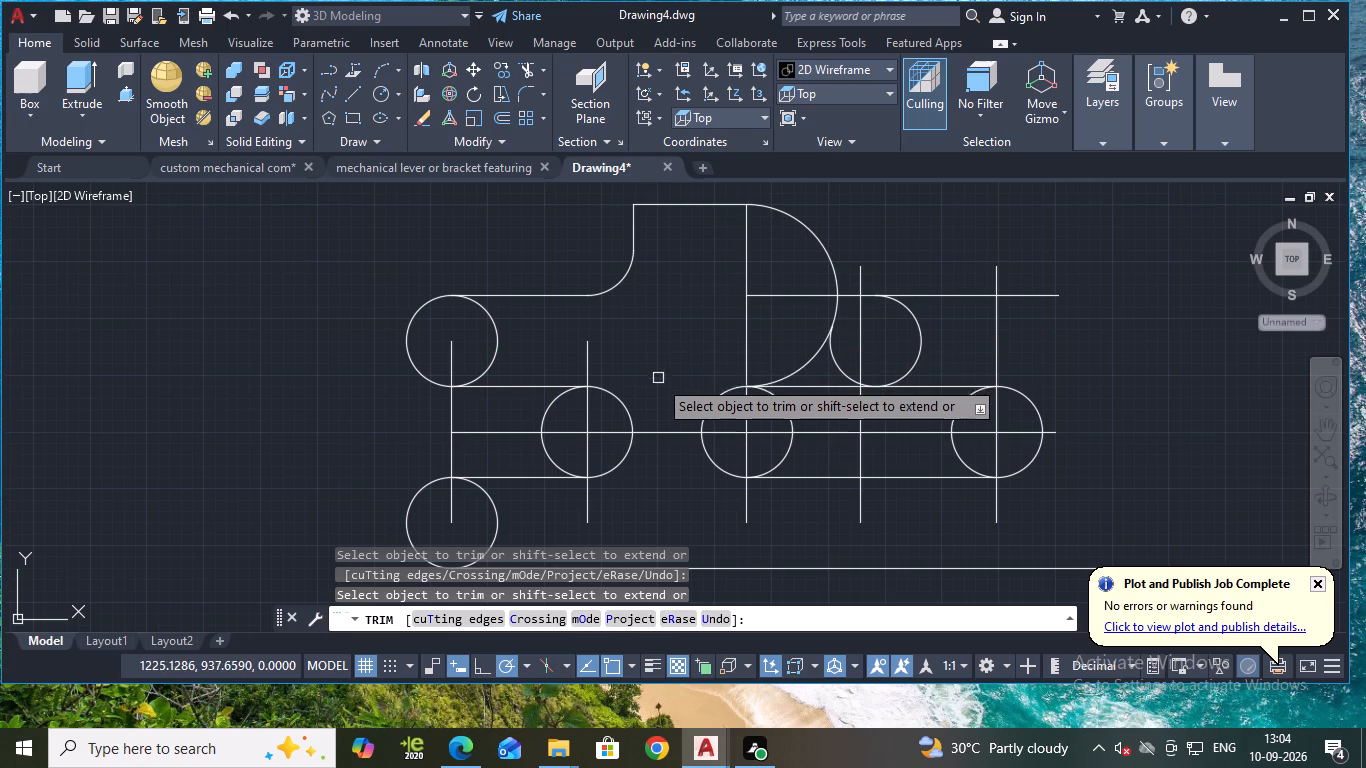
Trim away the right blend arc and the part of the large arc below the upper horizontal line.
click(907, 319)
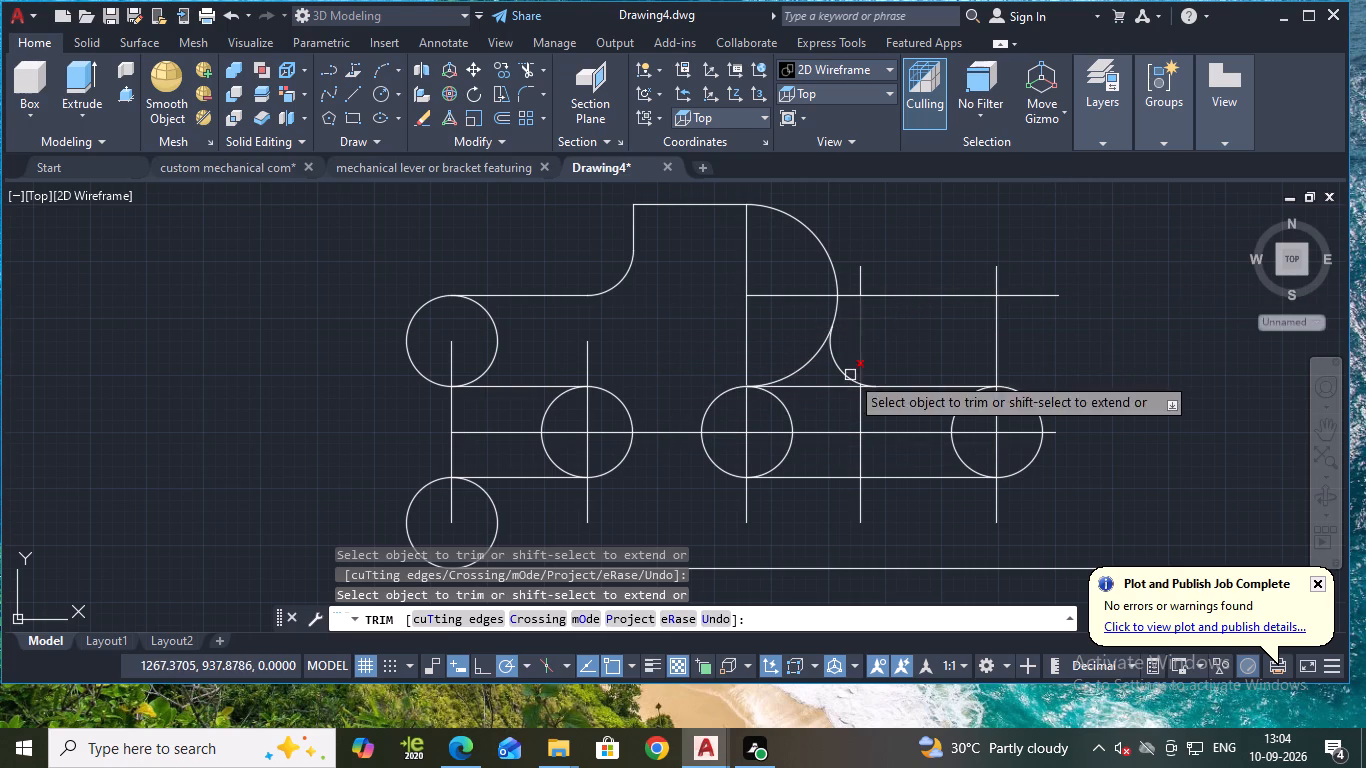
click(837, 369)
click(808, 367)
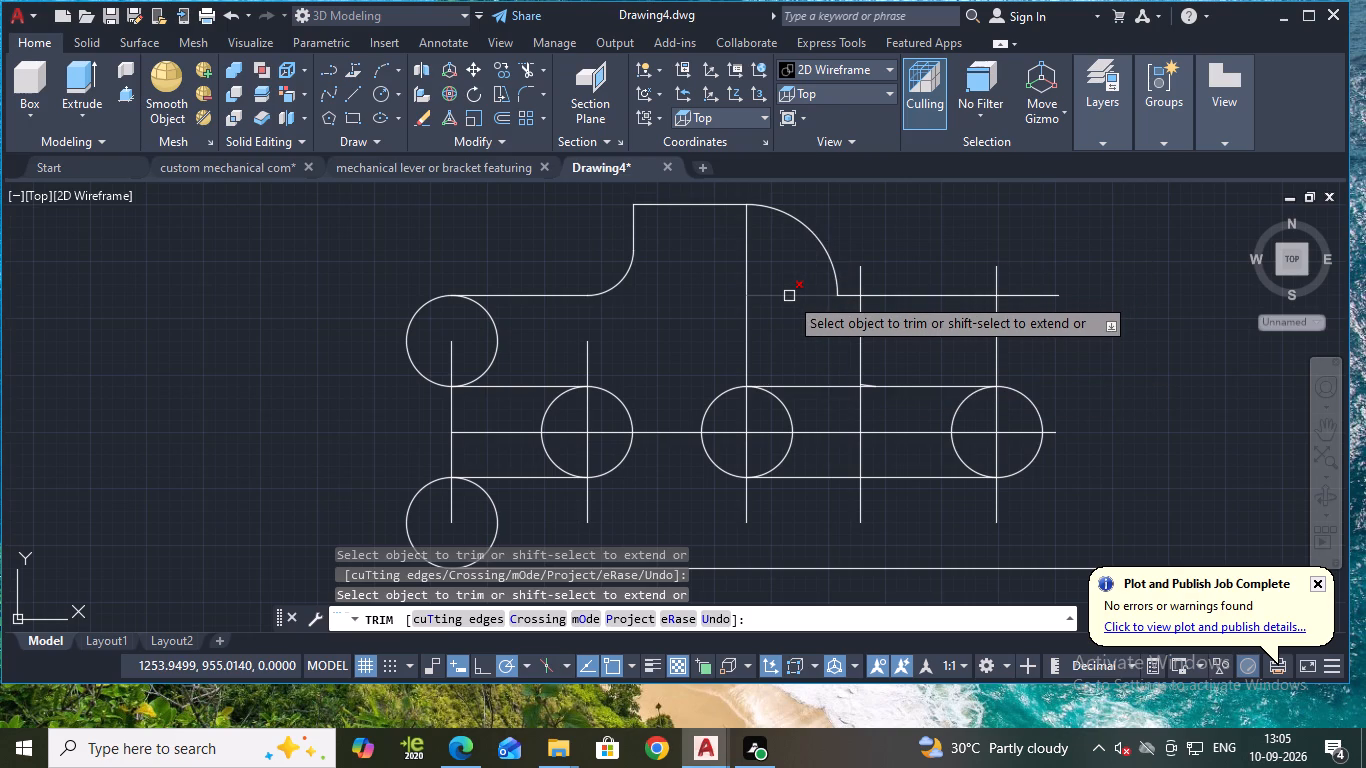
key(Escape)
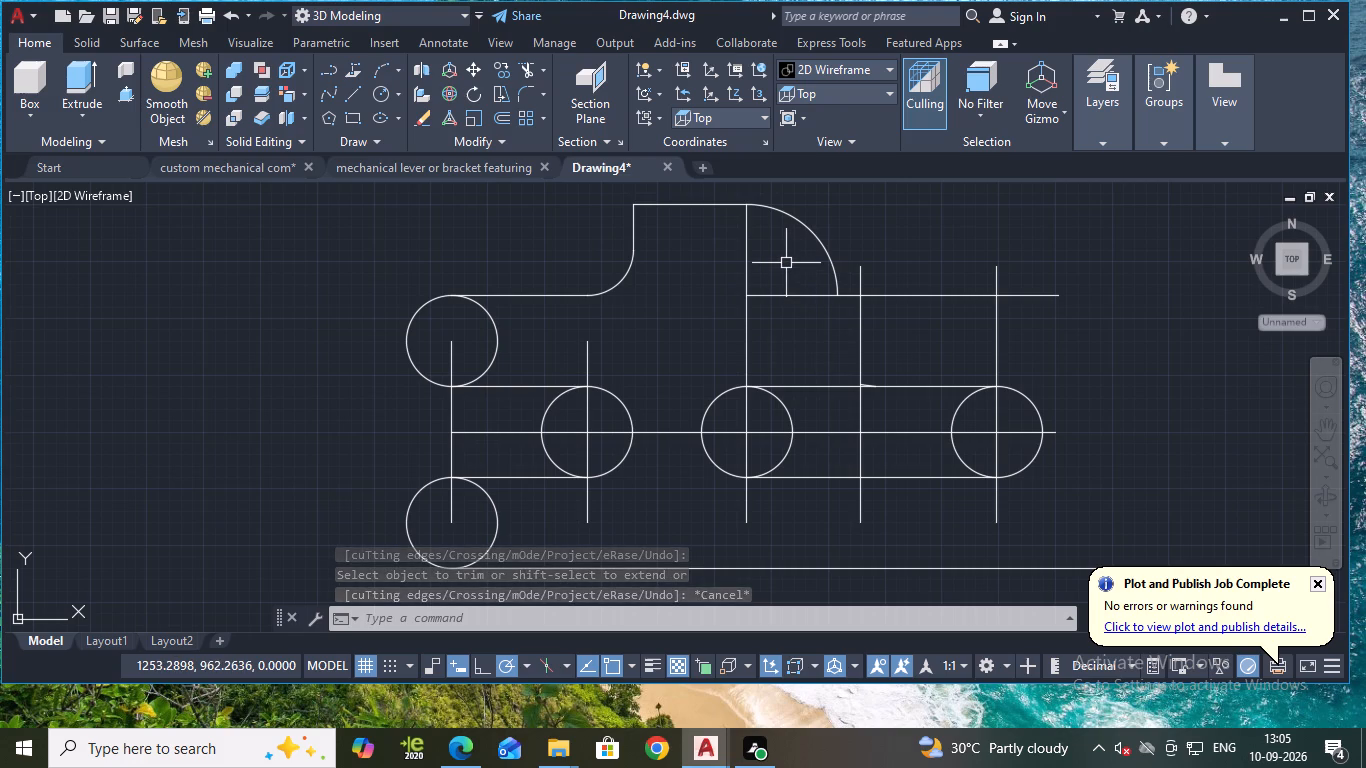
Delete the leftover blend-arc fragment on the upper line joining the two right circles.
scroll(908, 431, up, 2)
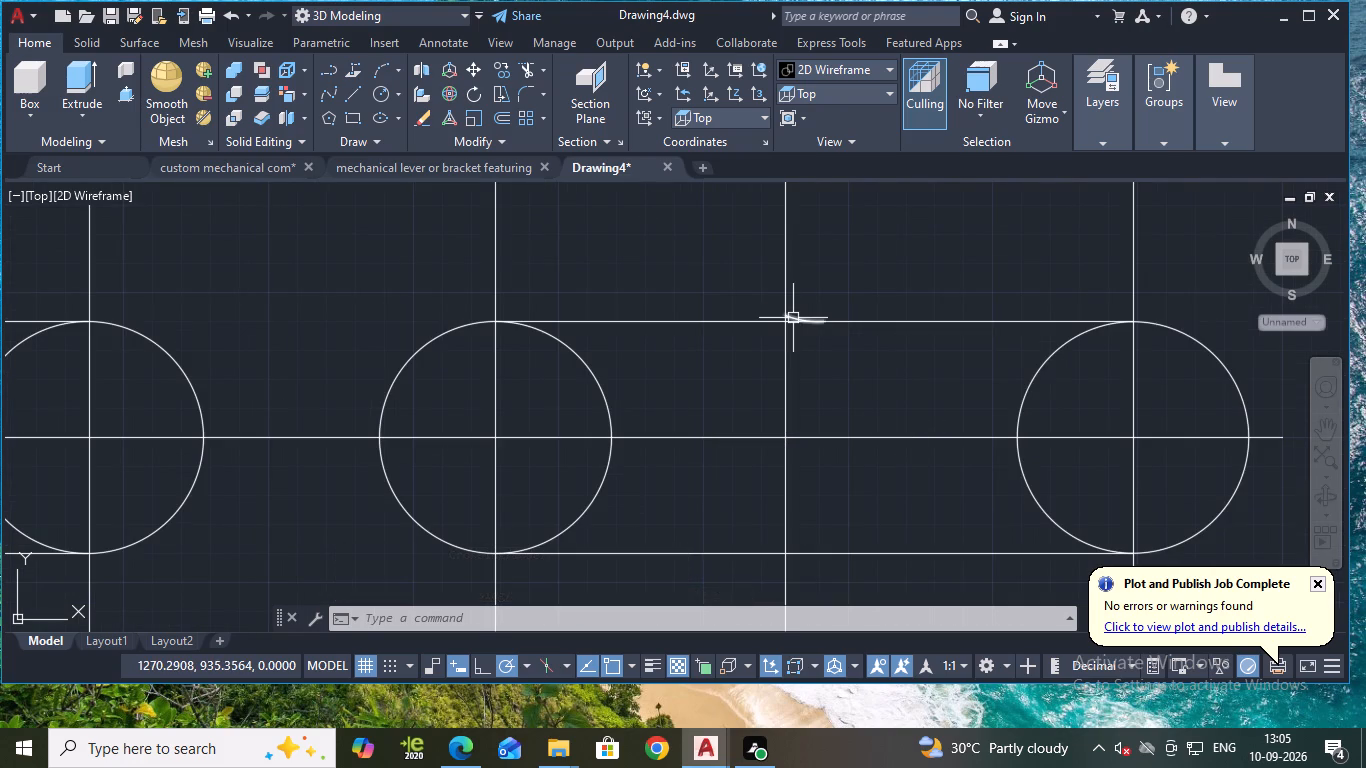
click(793, 318)
key(Delete)
scroll(803, 334, down, 2)
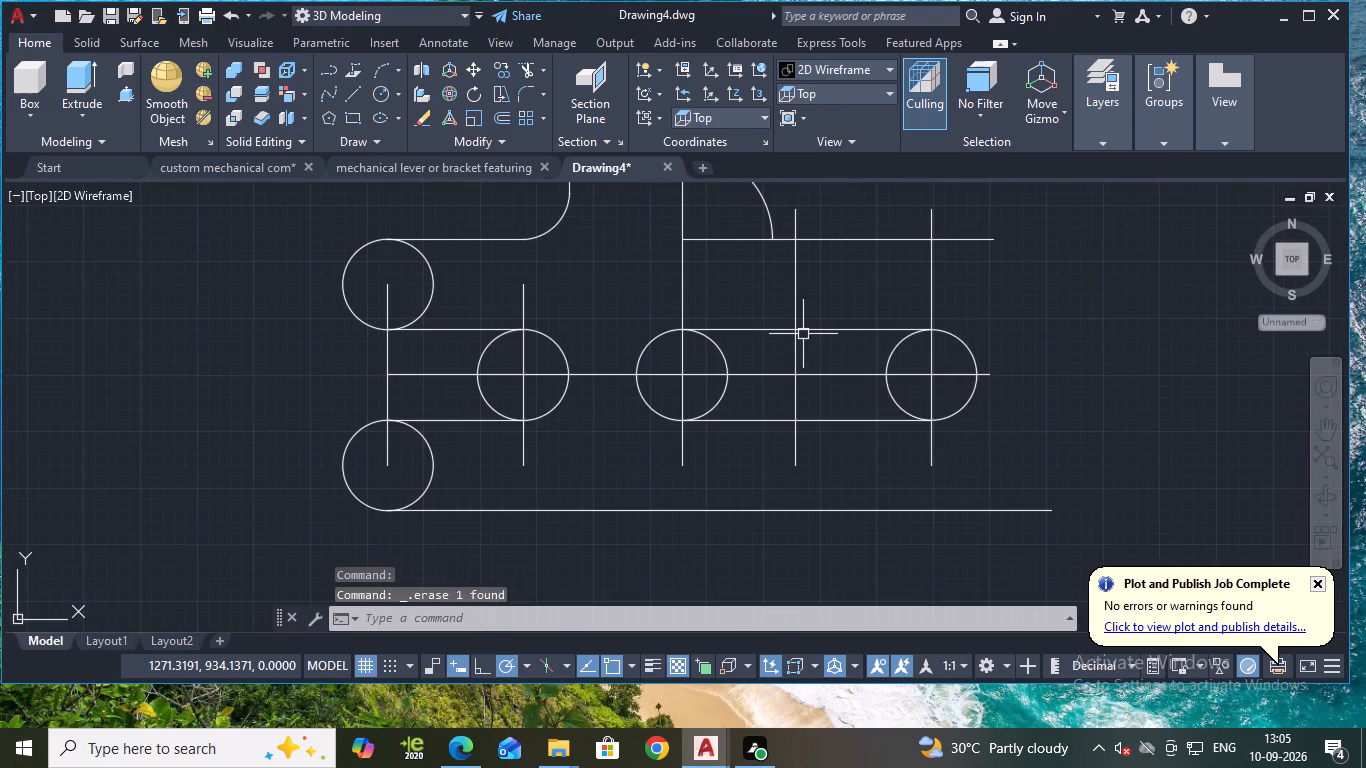
key(Escape)
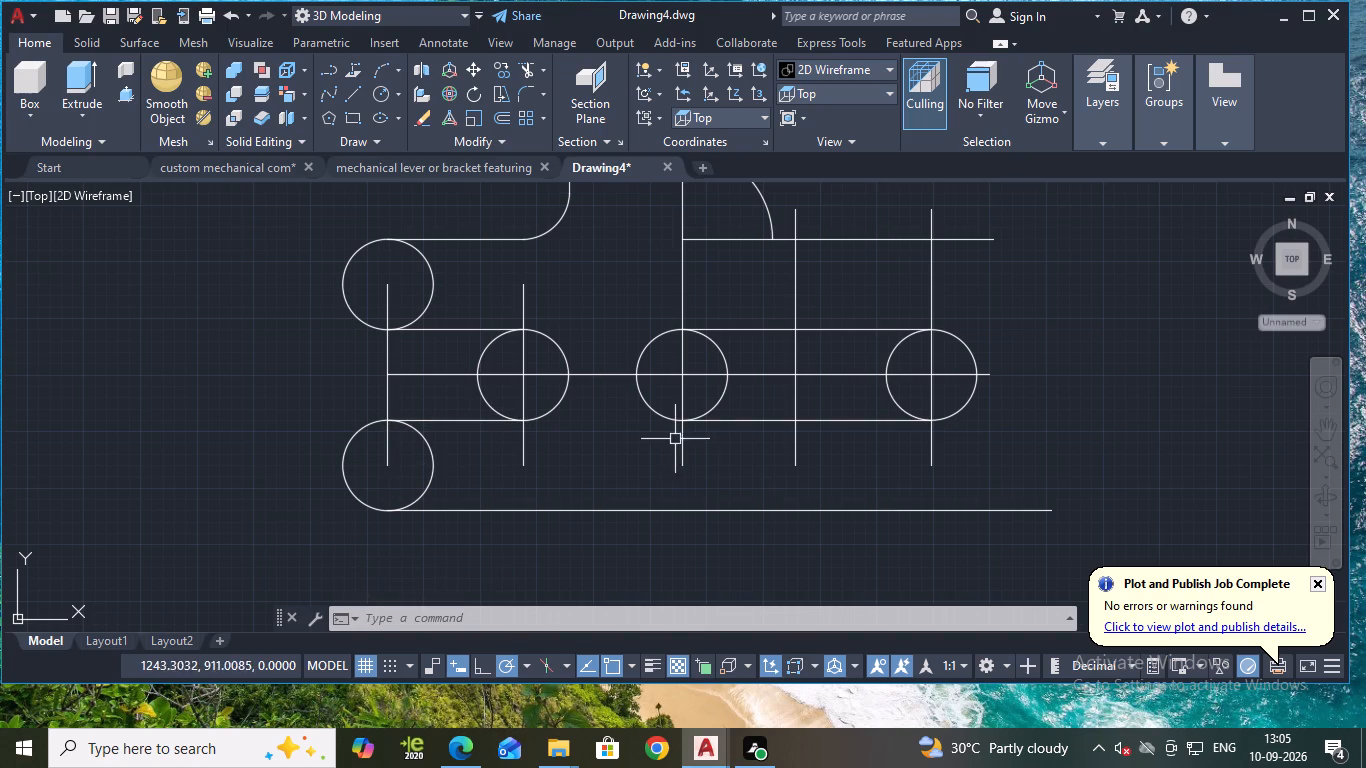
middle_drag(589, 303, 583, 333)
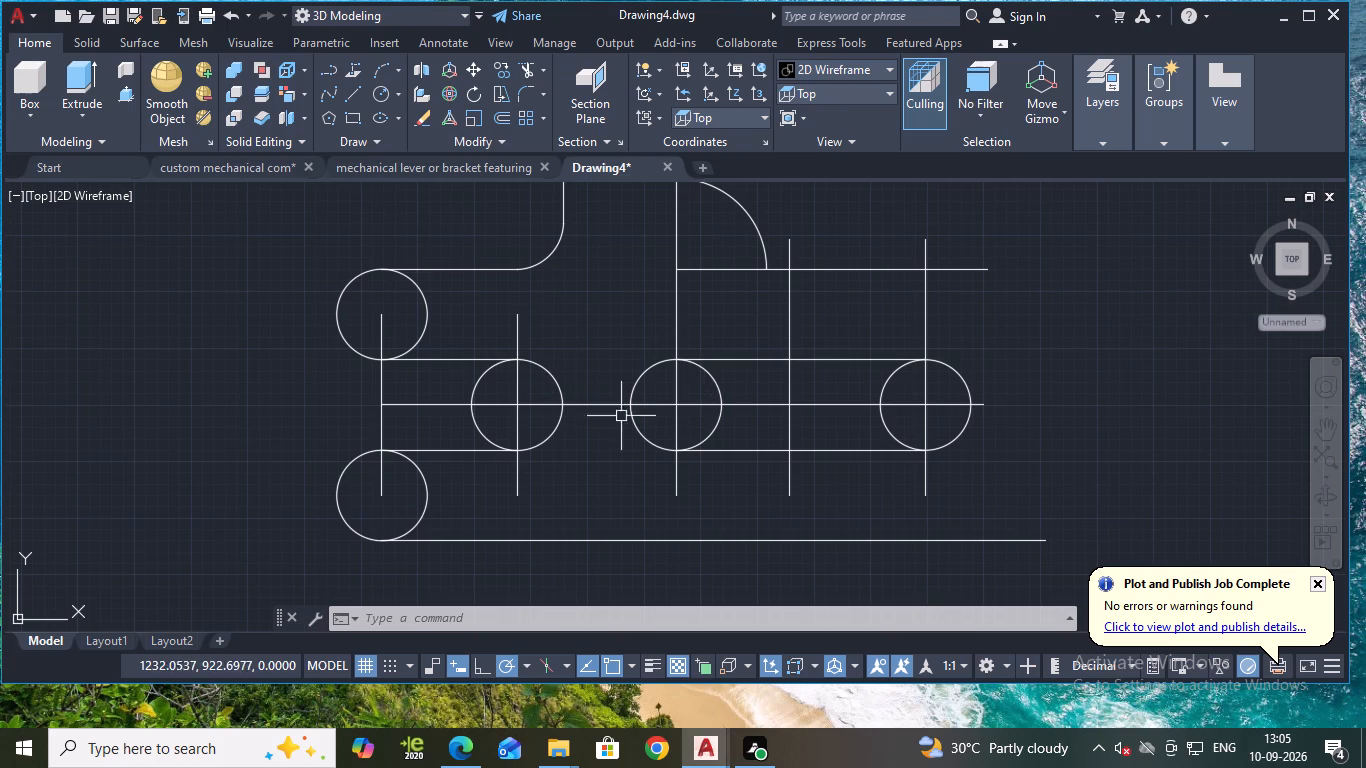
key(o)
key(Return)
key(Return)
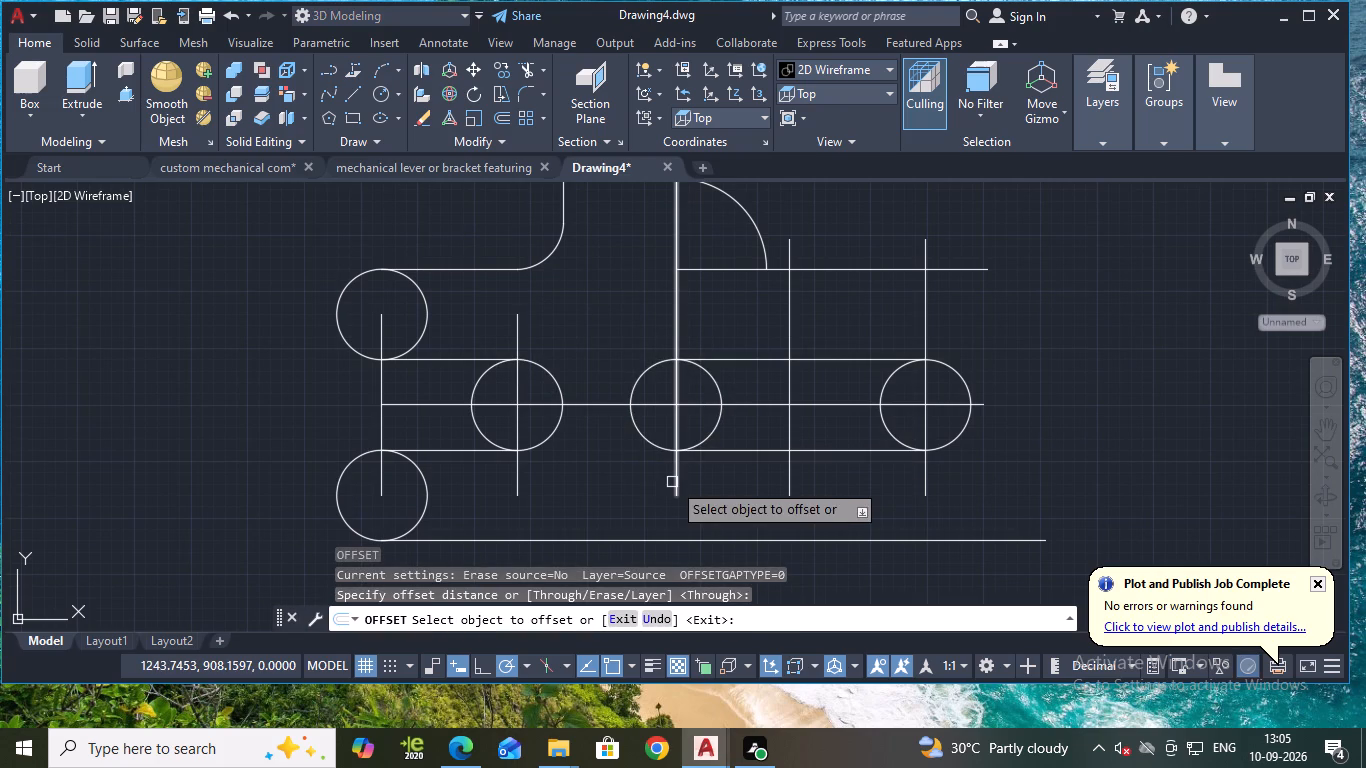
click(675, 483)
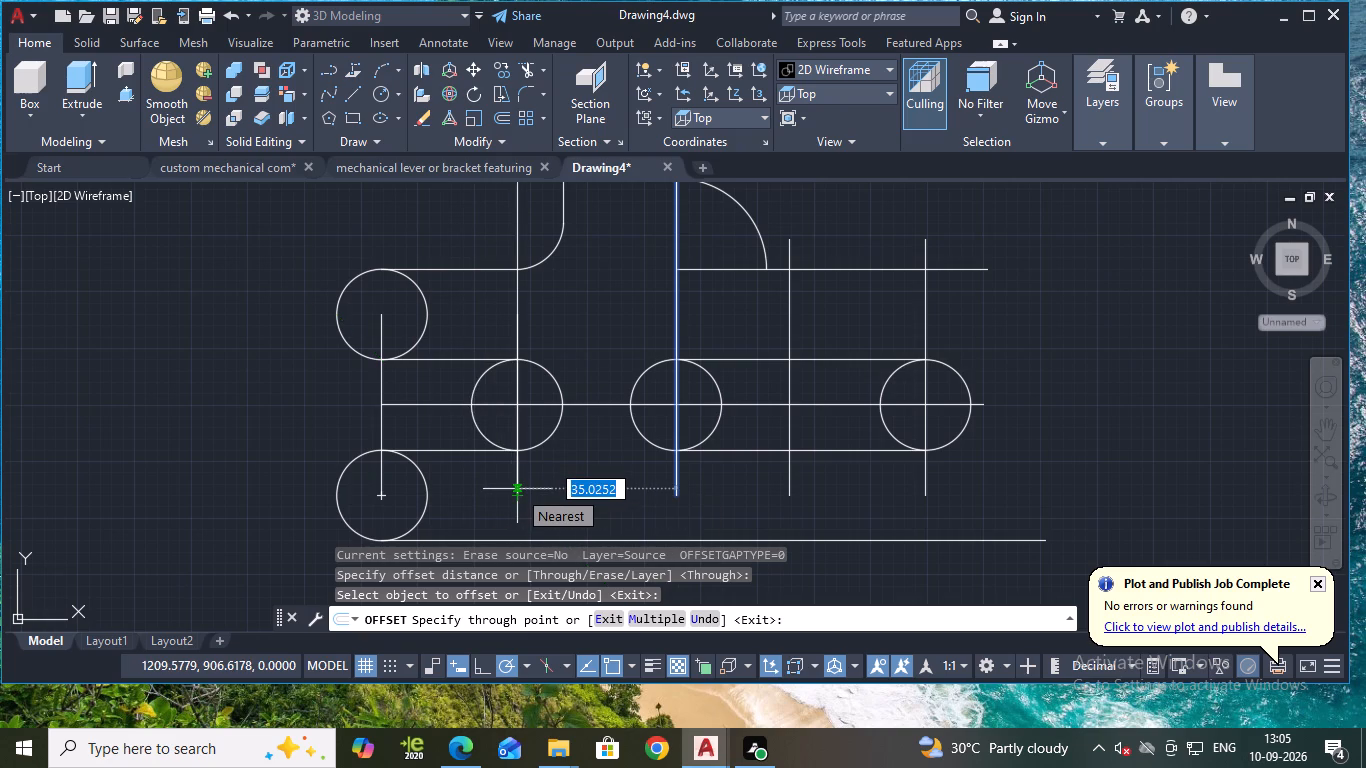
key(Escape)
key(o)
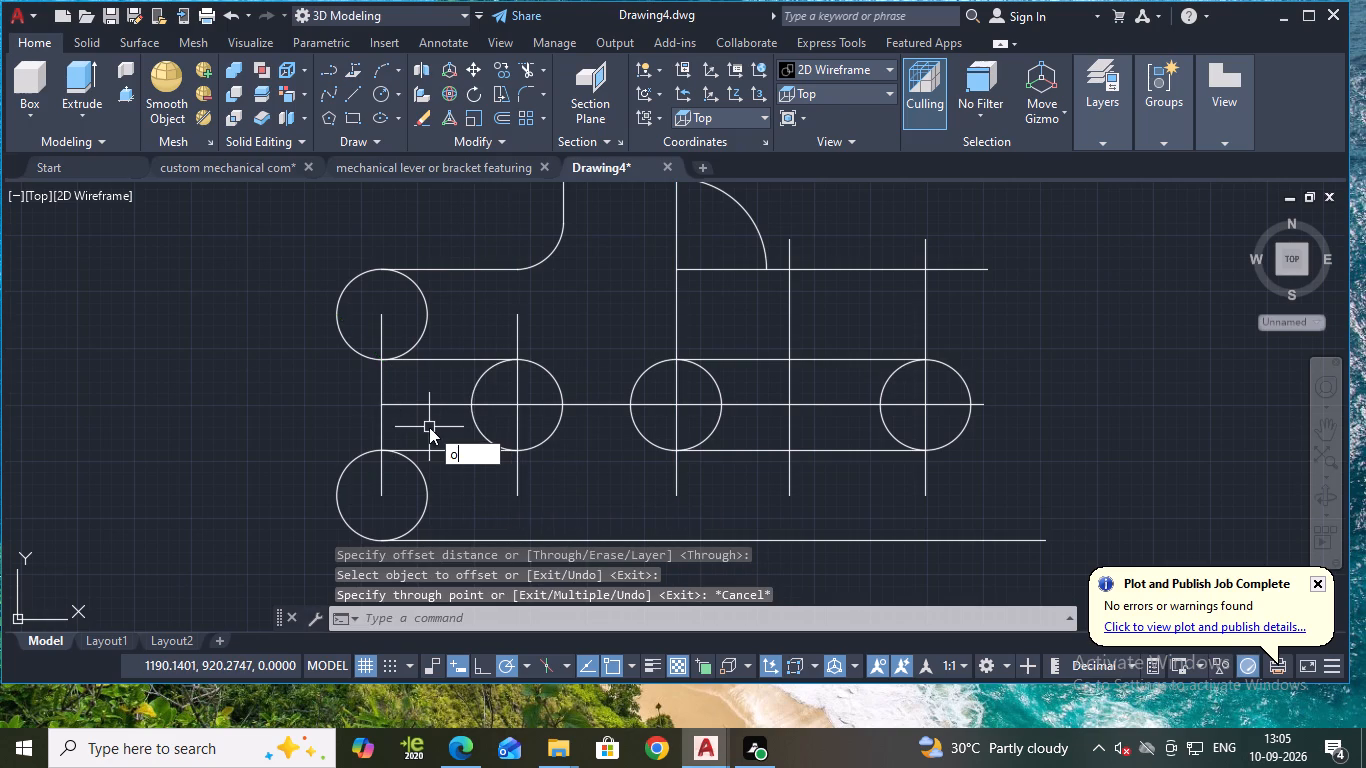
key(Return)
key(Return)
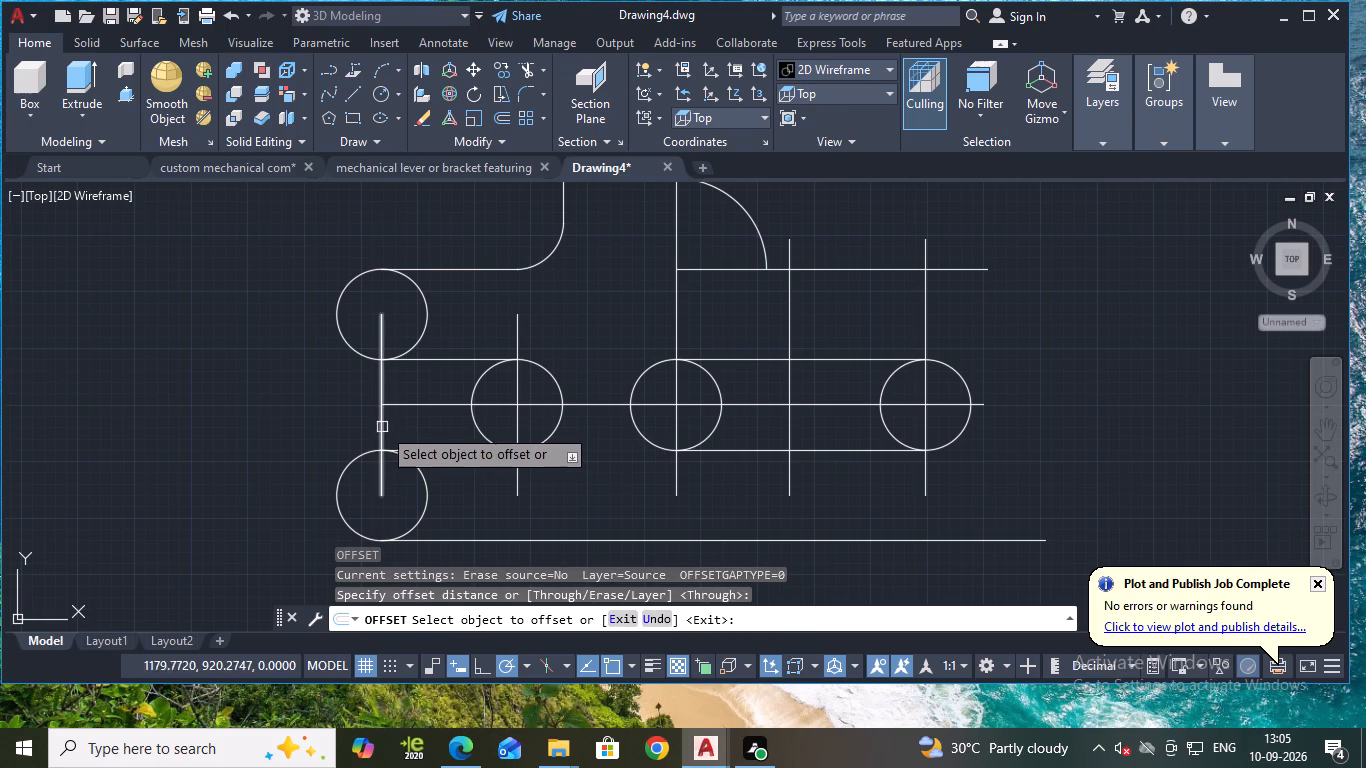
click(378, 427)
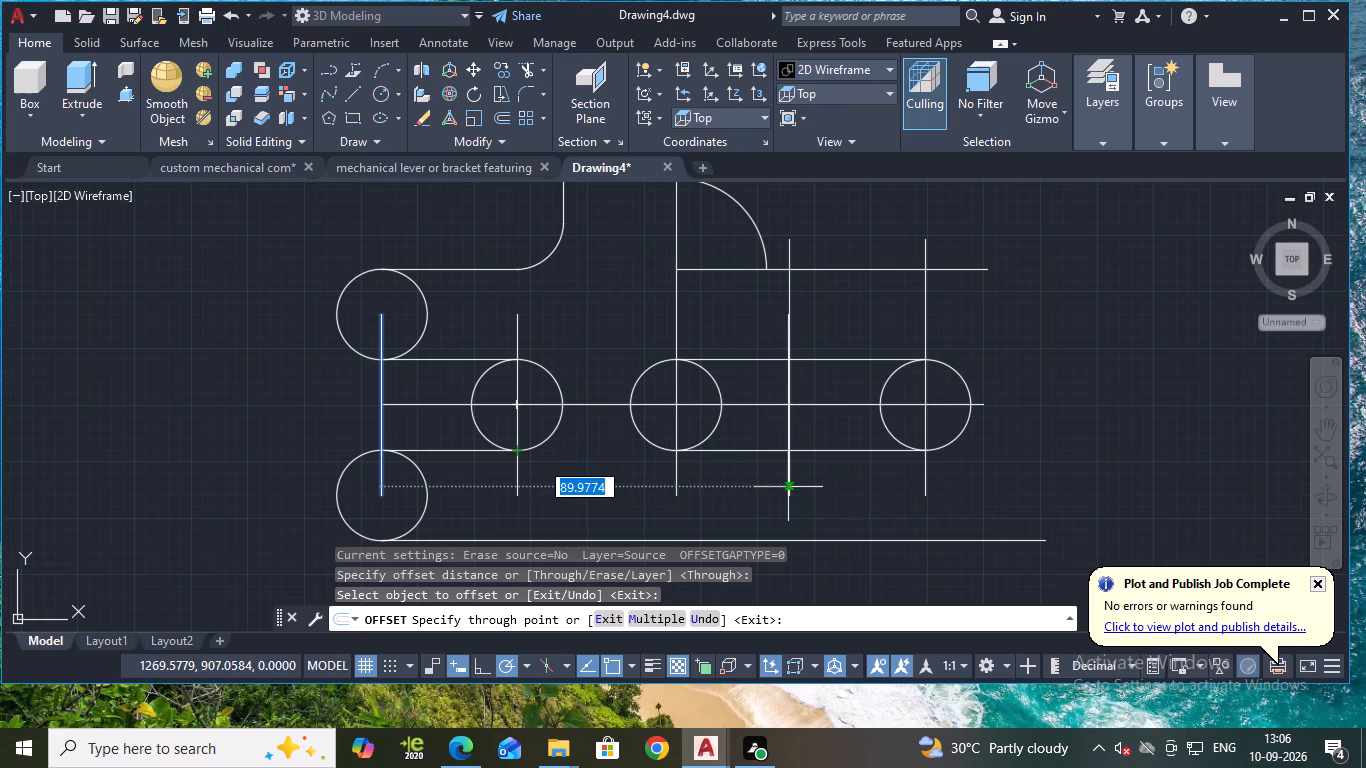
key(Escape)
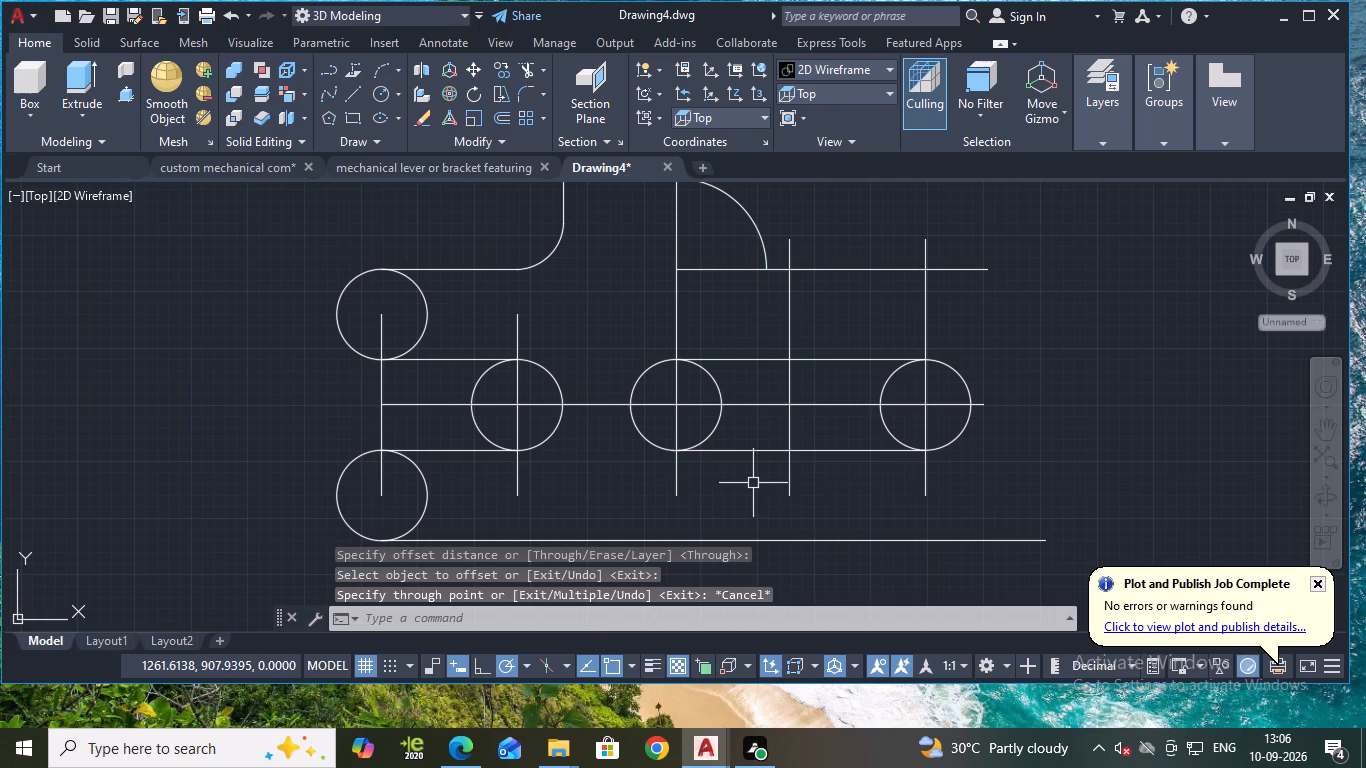
Trim the right offset vertical line above the upper horizontal line, and that horizontal line inside the large arc and beyond the offset line.
middle_drag(845, 220, 835, 258)
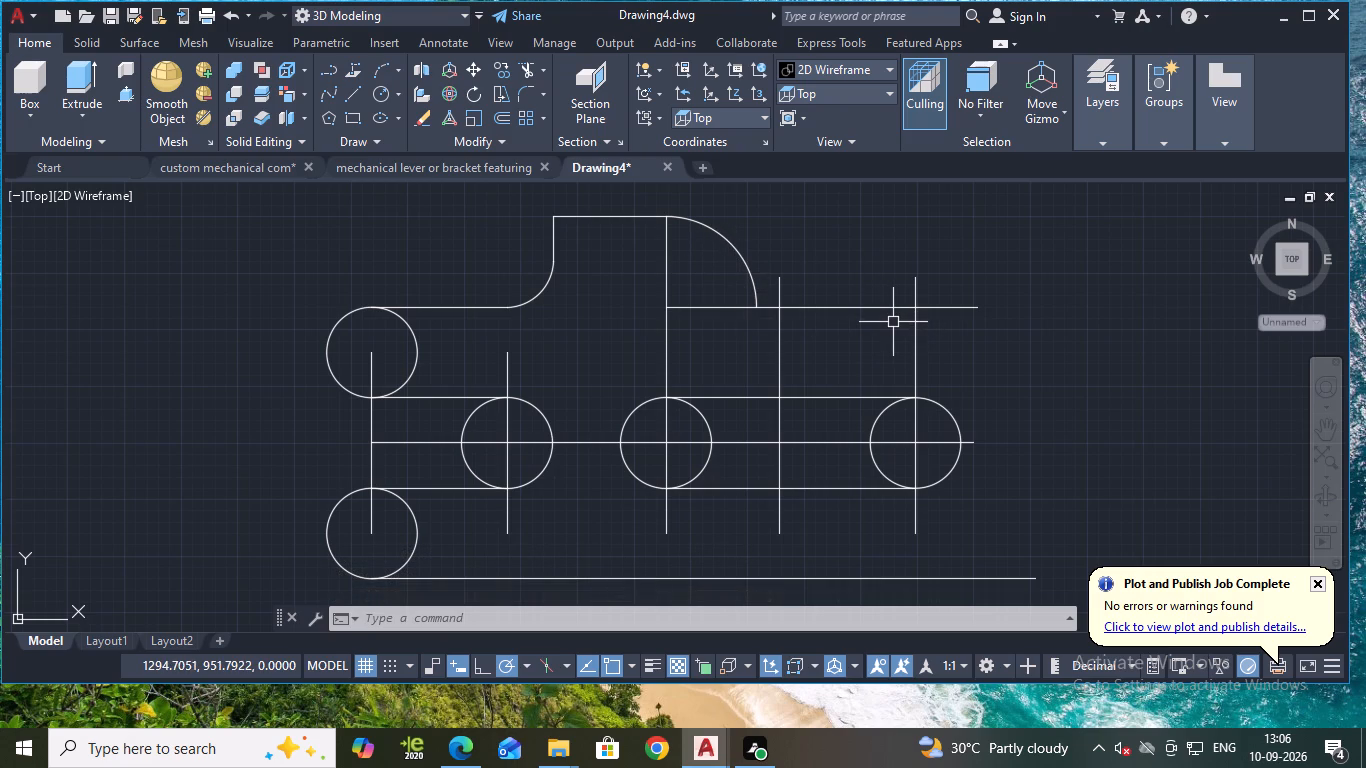
key(Escape)
key(t)
key(r)
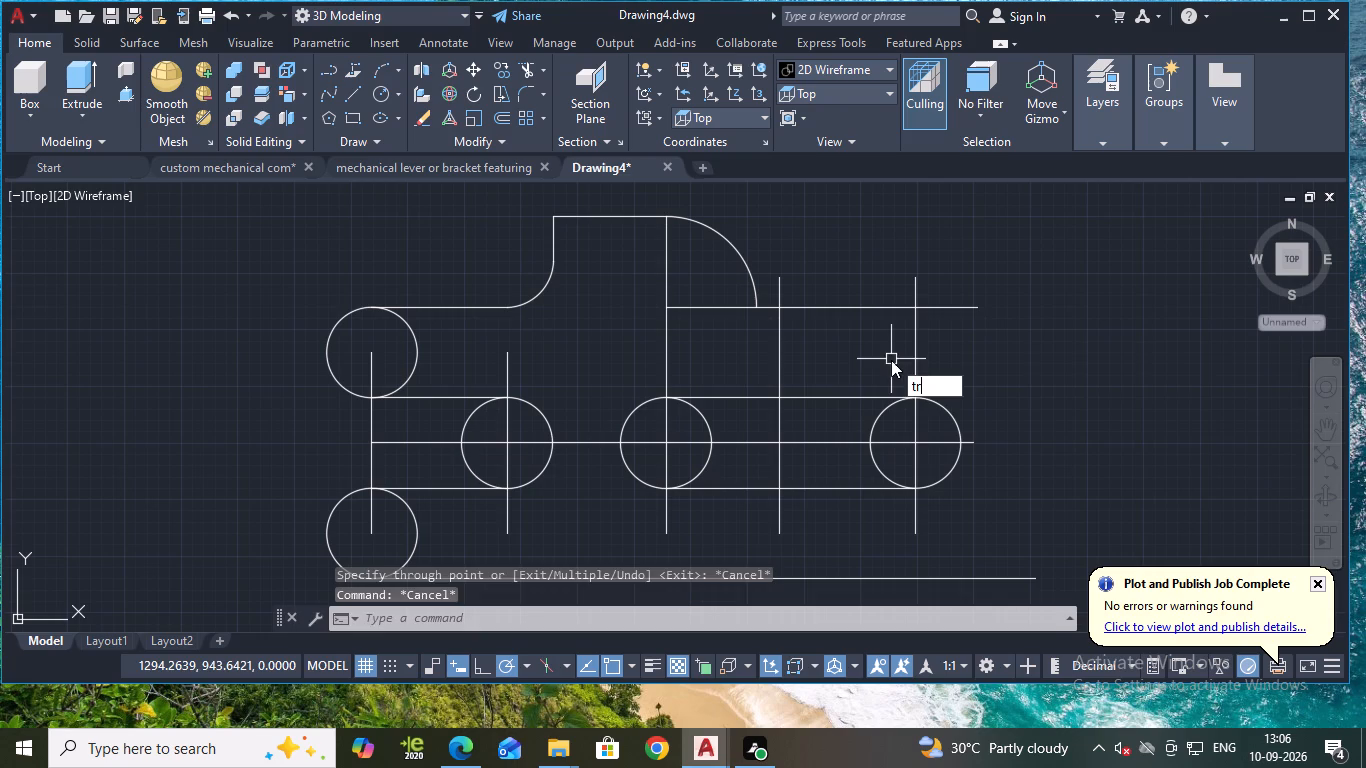
key(Return)
click(779, 288)
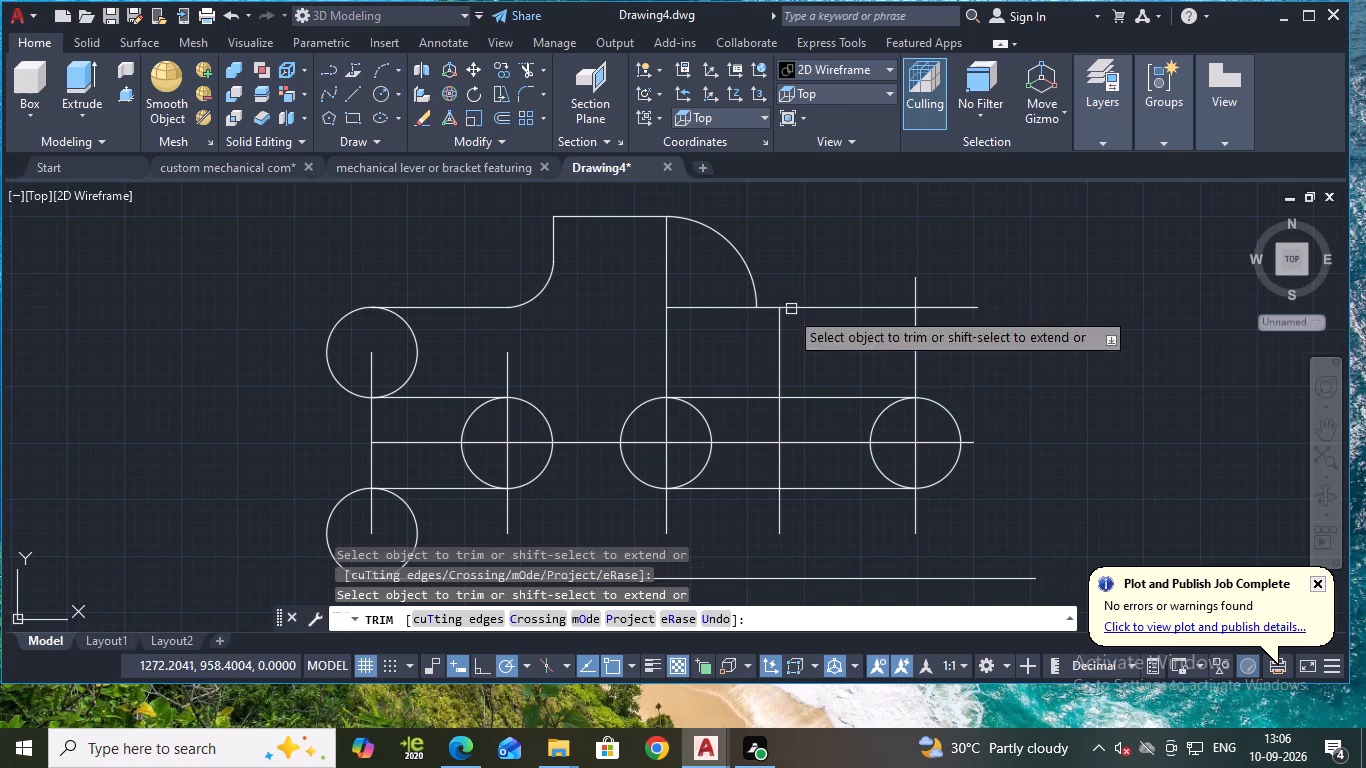
click(722, 309)
click(865, 303)
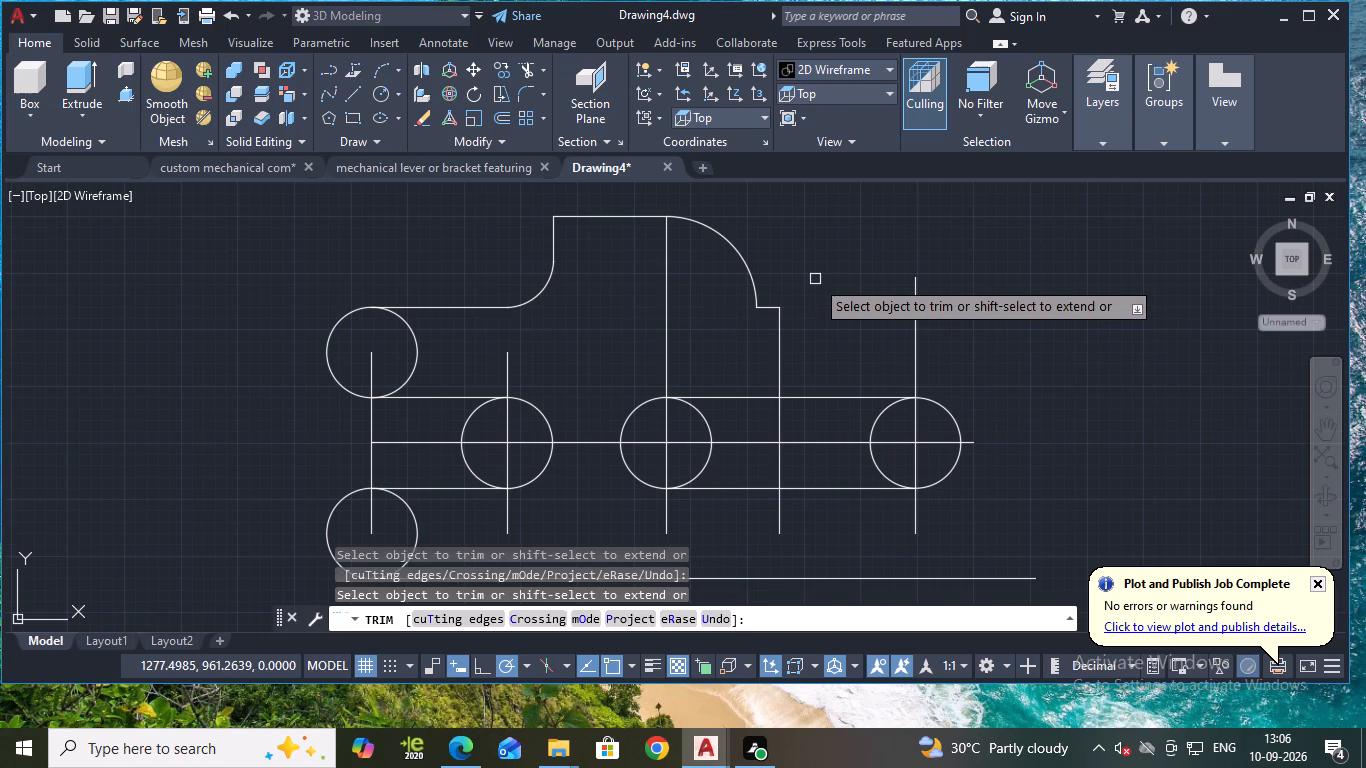
key(Escape)
Fillet the right offset vertical line with the upper line joining the two right circles, using radius 10.
key(f)
key(Return)
key(r)
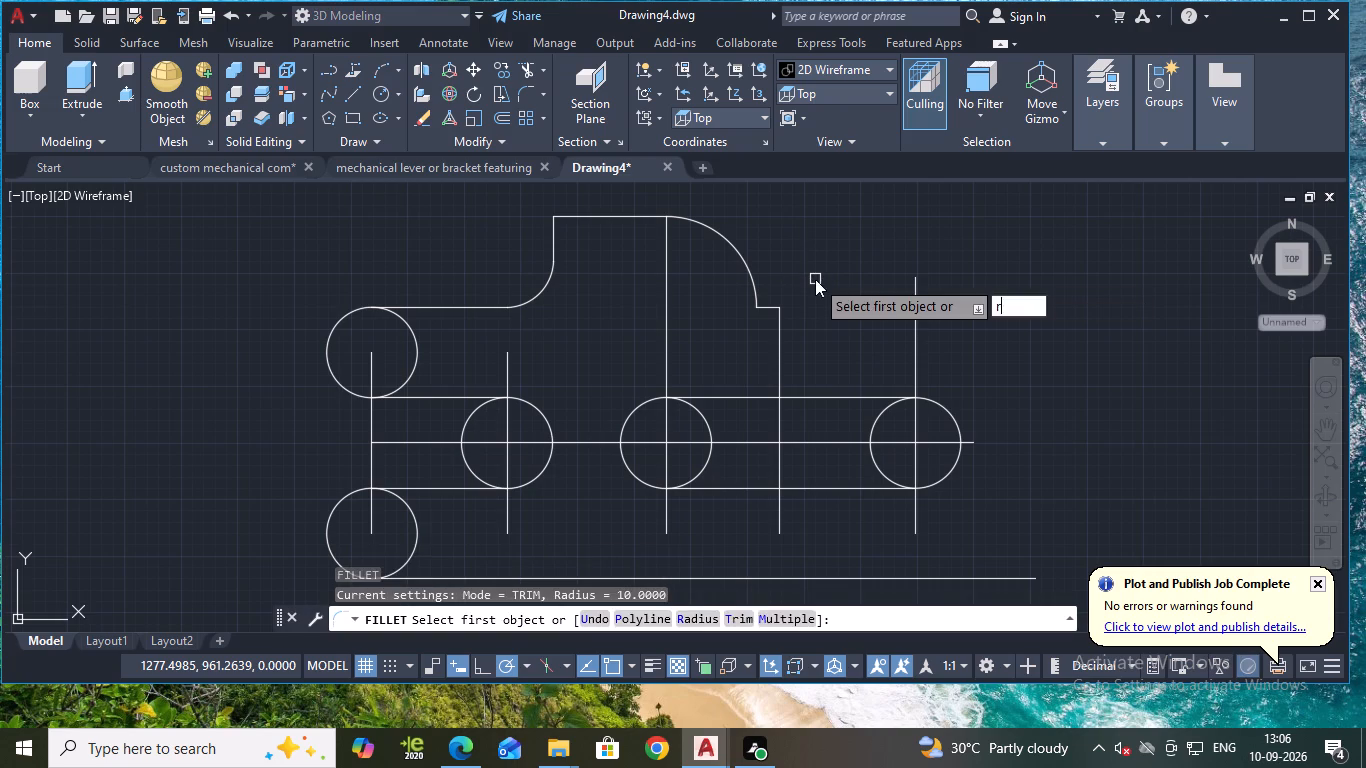
key(Return)
key(Return)
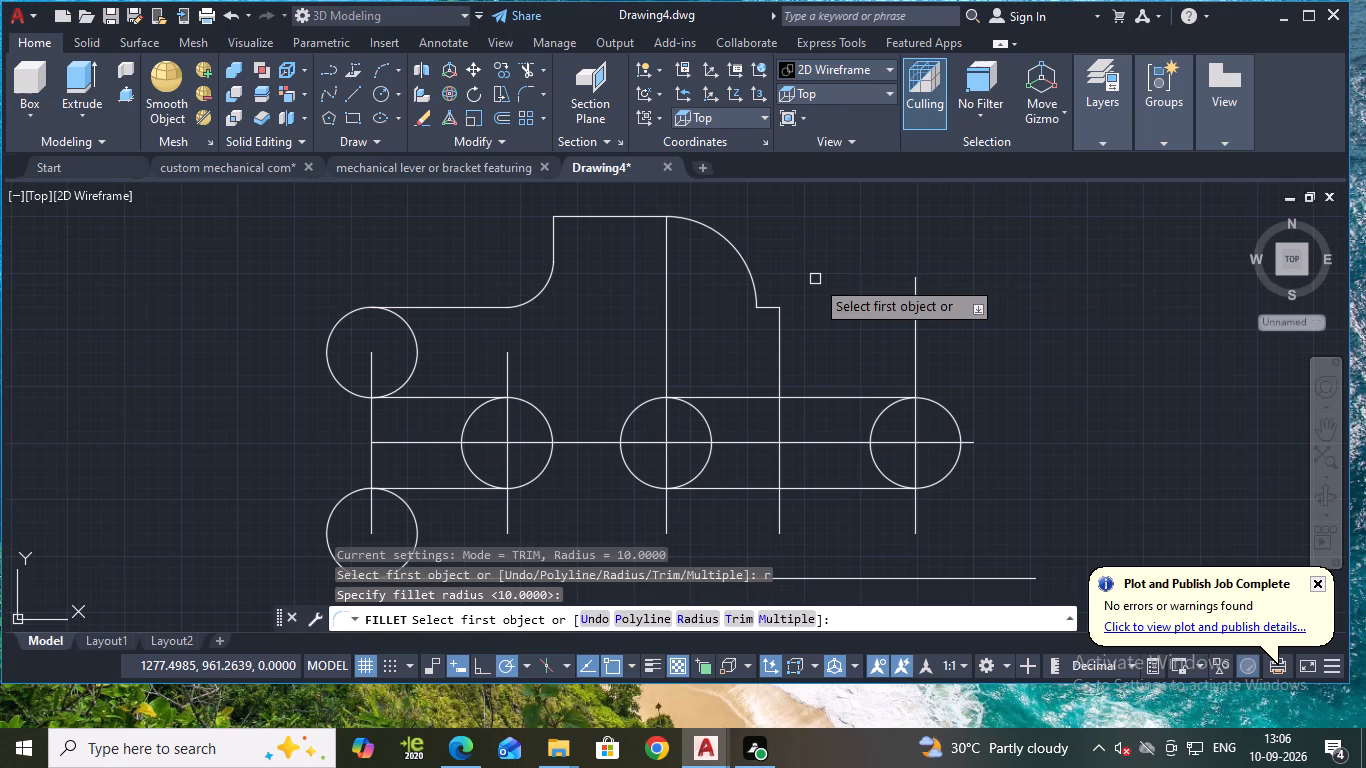
click(781, 353)
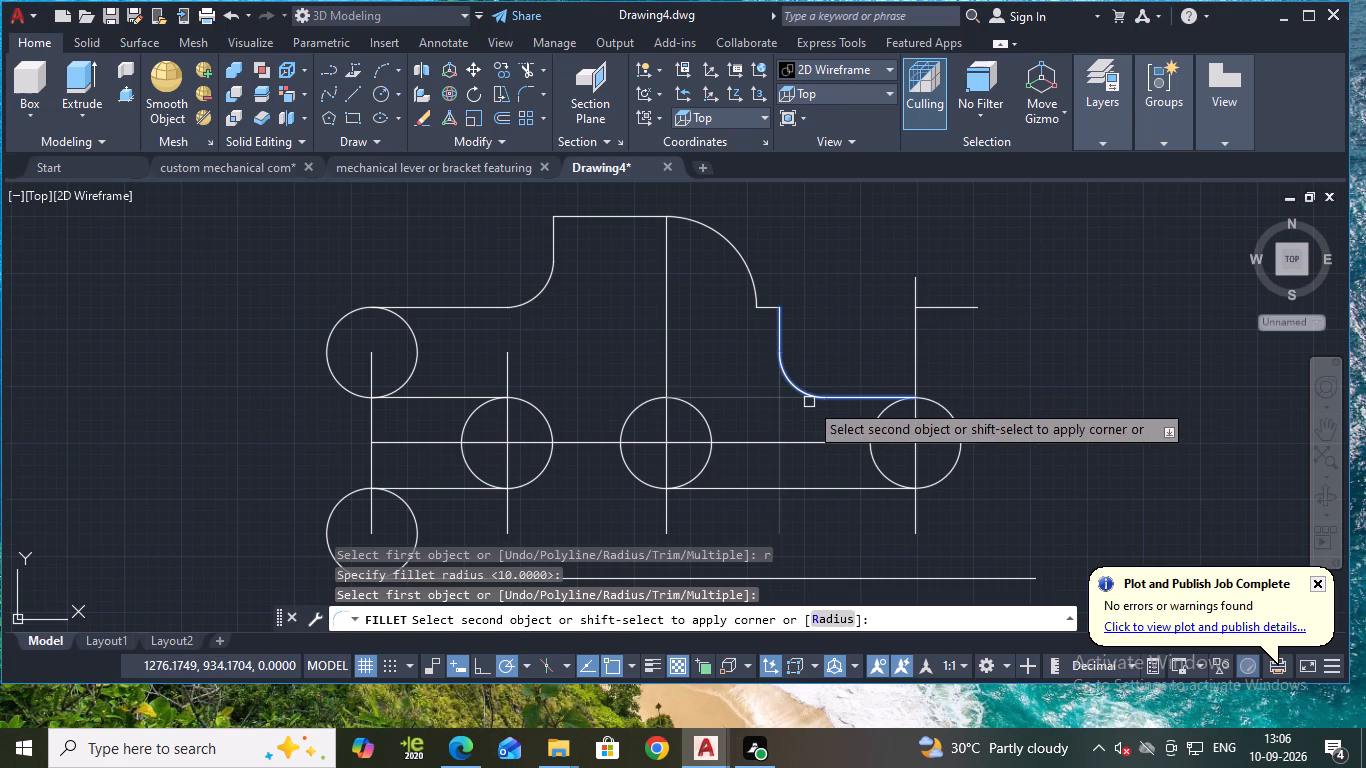
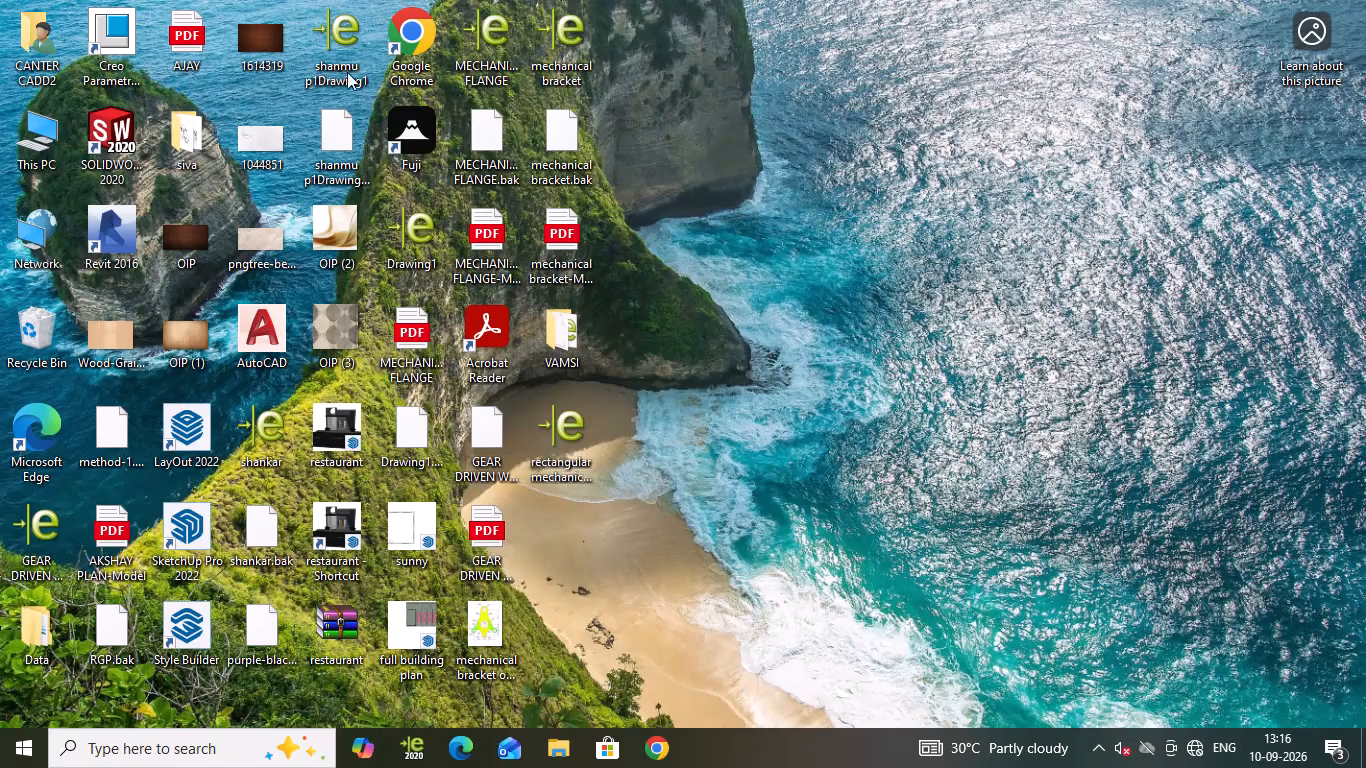
Launch the Fuji application from the desktop.
double_click(393, 122)
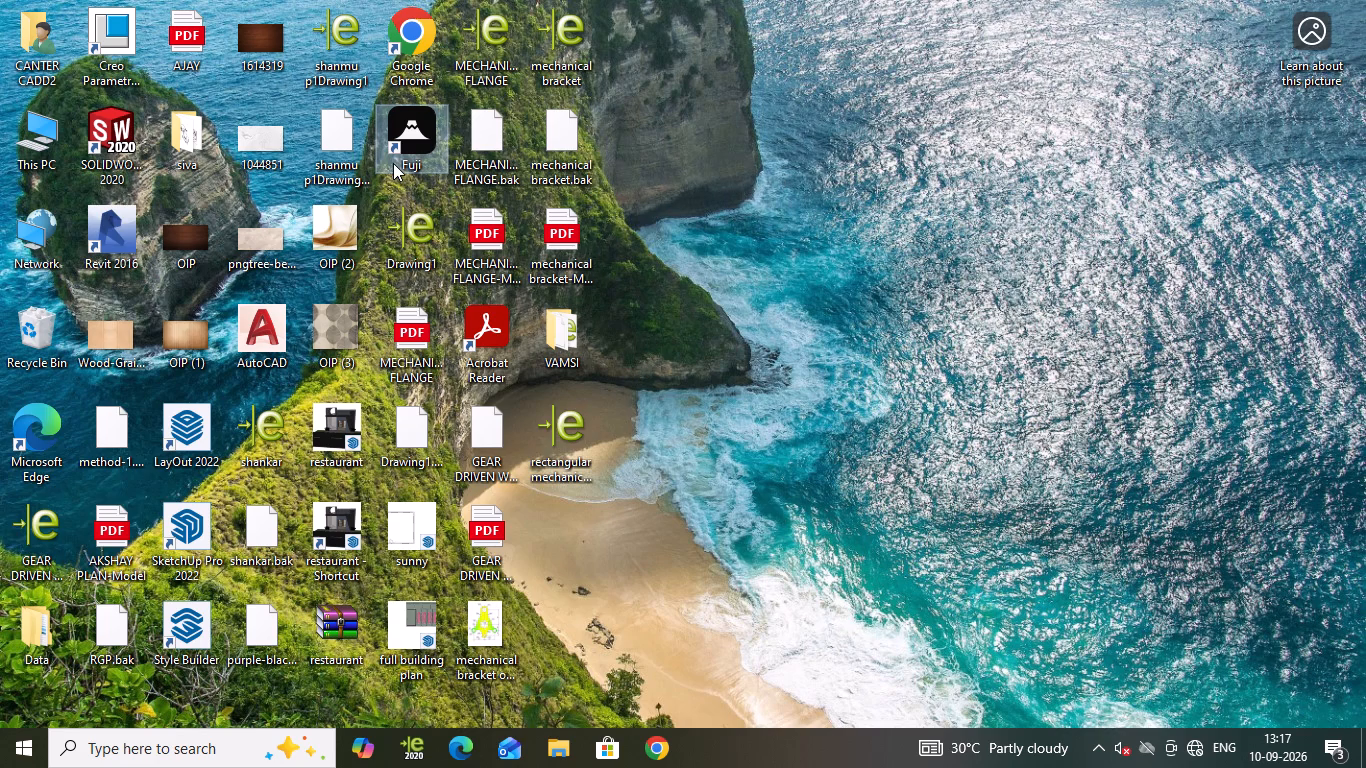
double_click(429, 151)
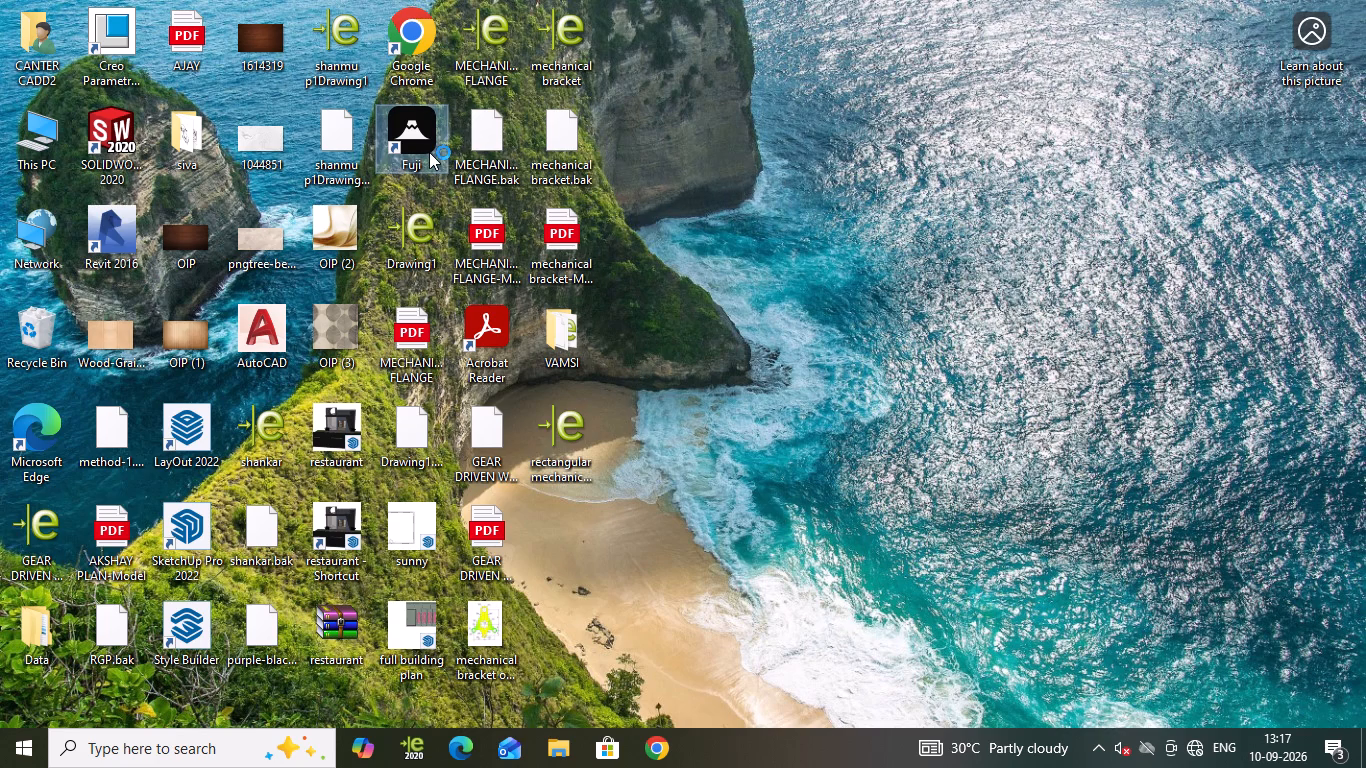
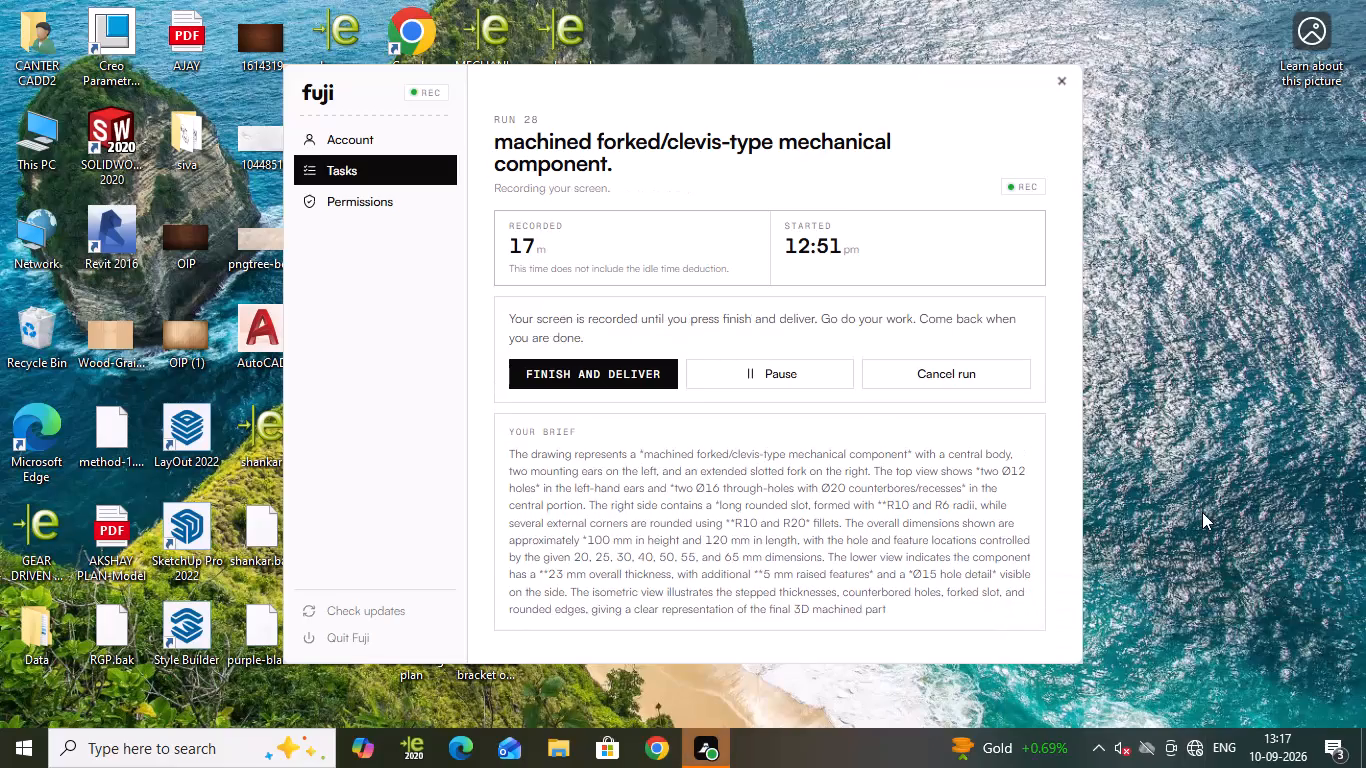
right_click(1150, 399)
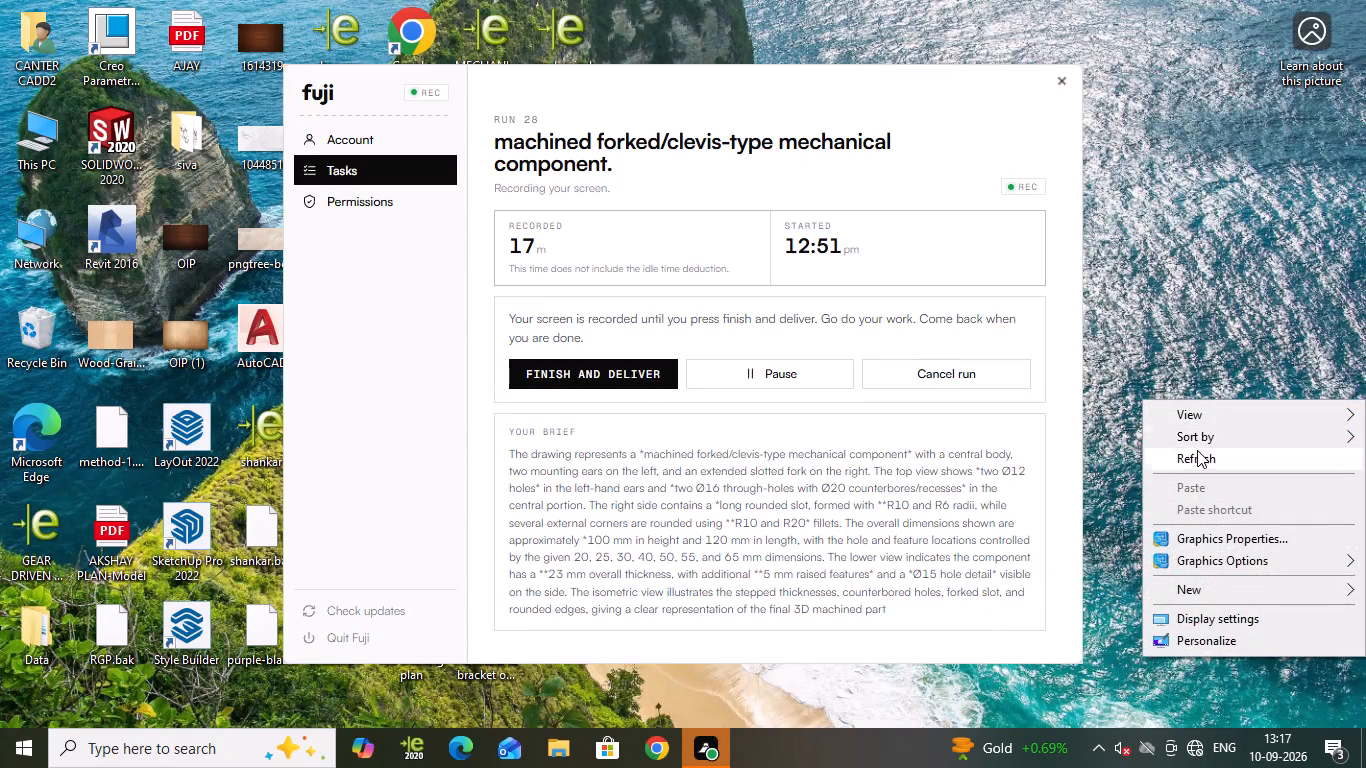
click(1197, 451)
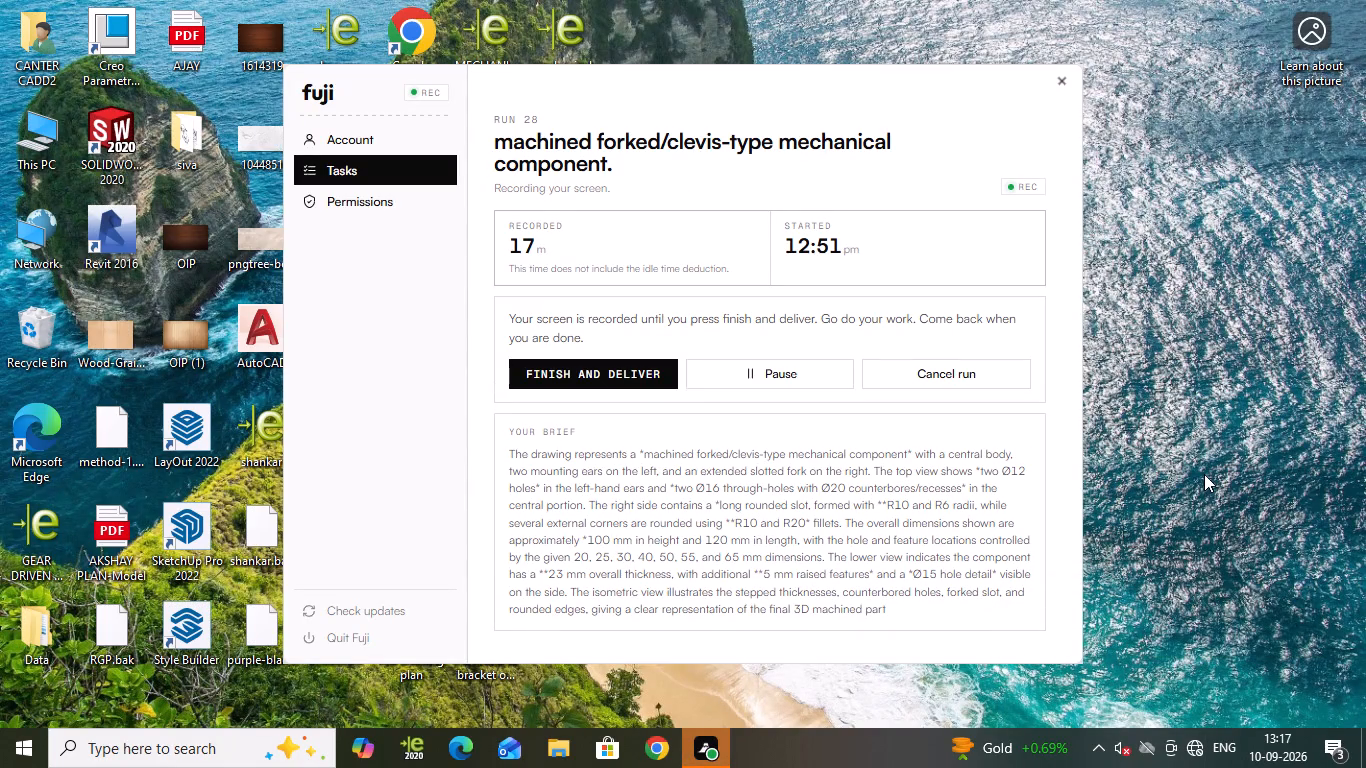
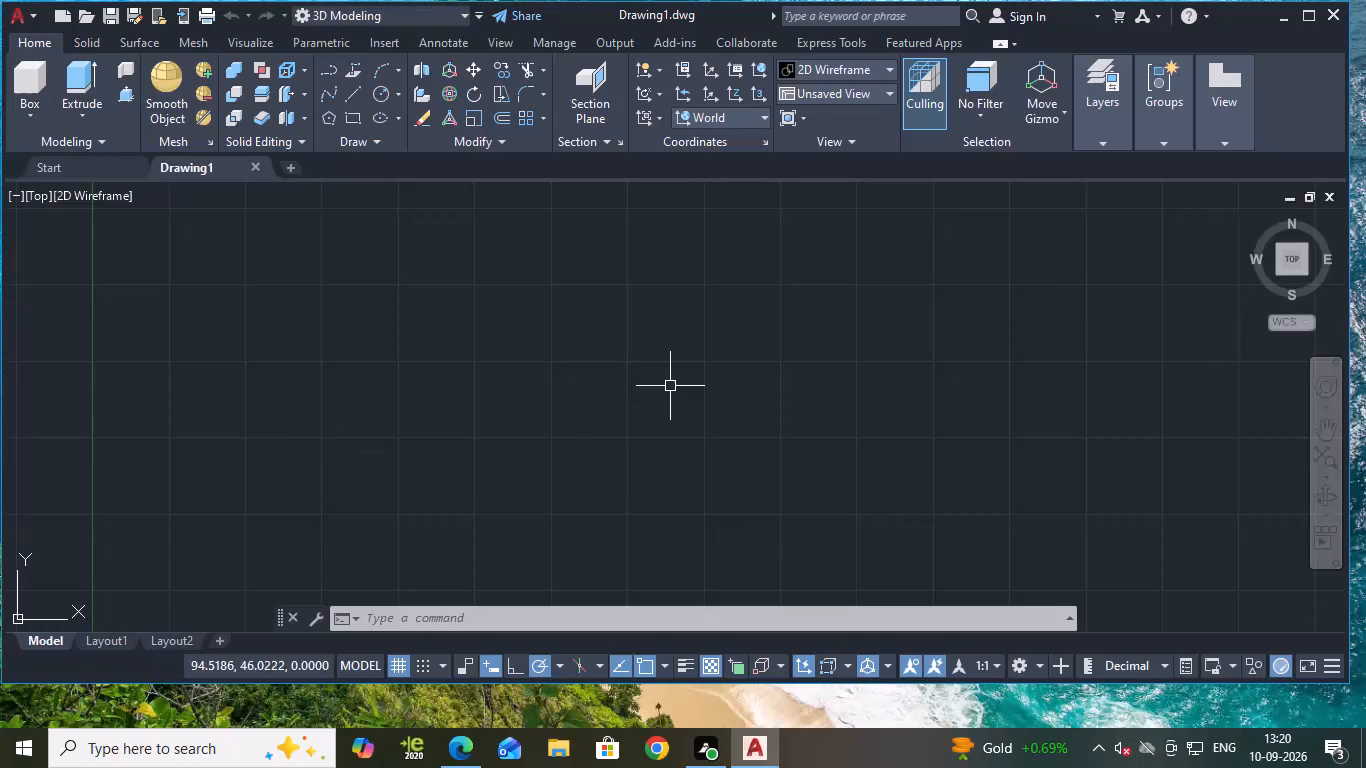
Turn on command log file recording for the drawing with LOGFILEON.
click(603, 618)
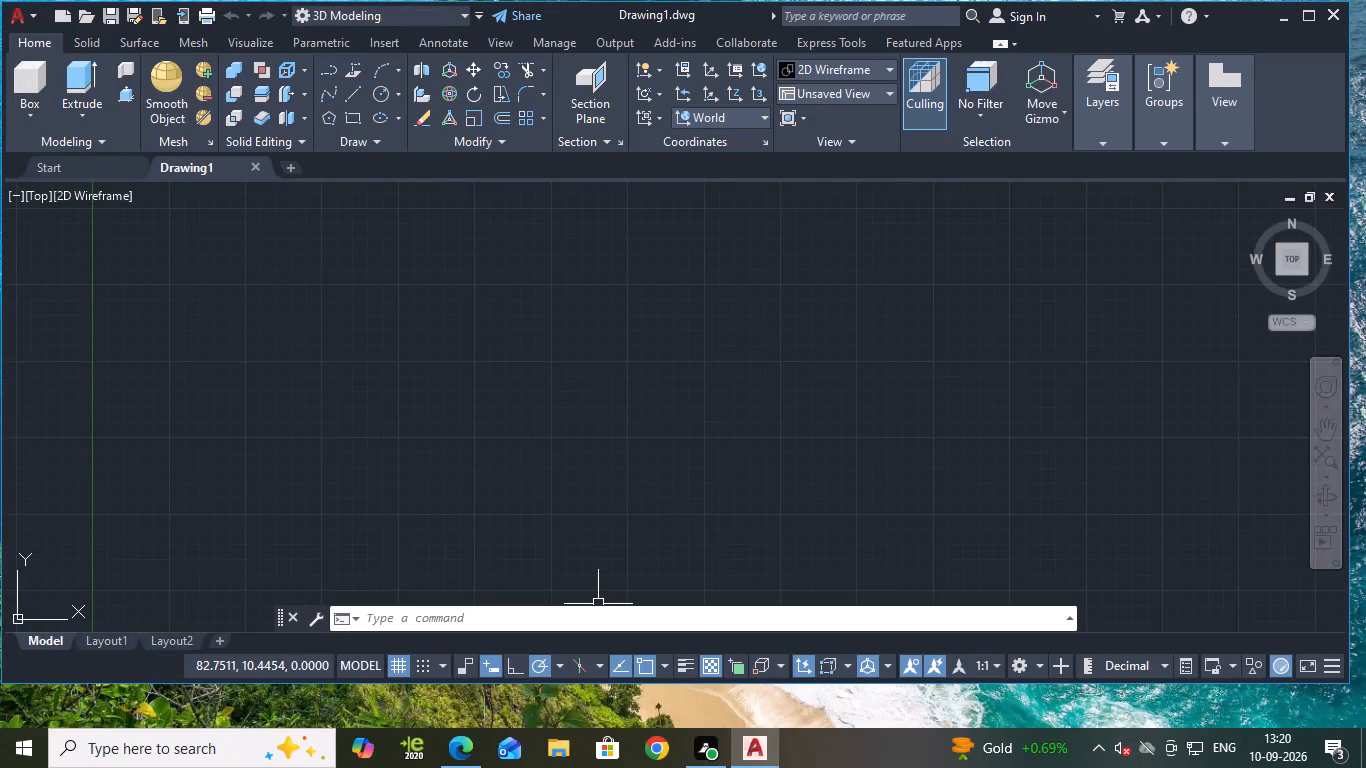
text(log)
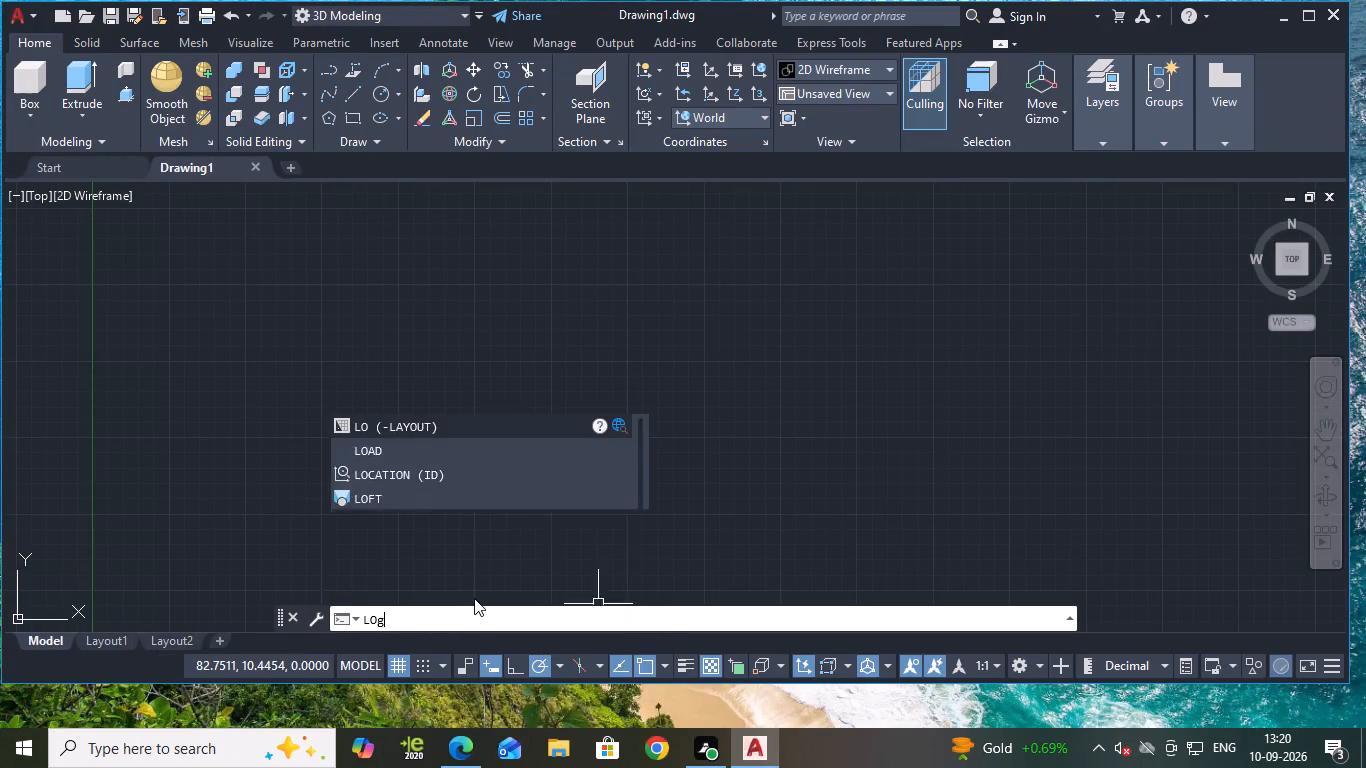
click(424, 544)
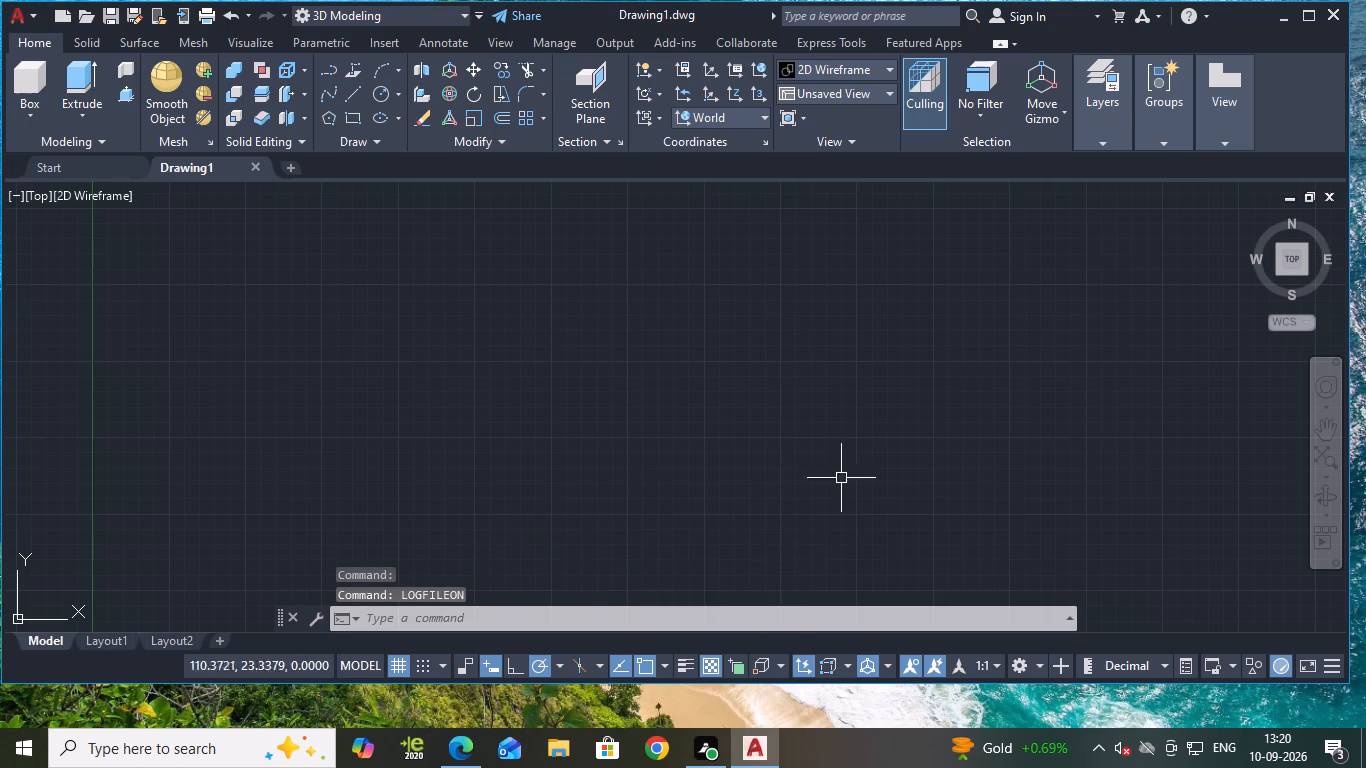
Set the model space limits from 0,0 to 1000,1000 and fit the whole limits area with Zoom All.
middle_drag(777, 411, 657, 465)
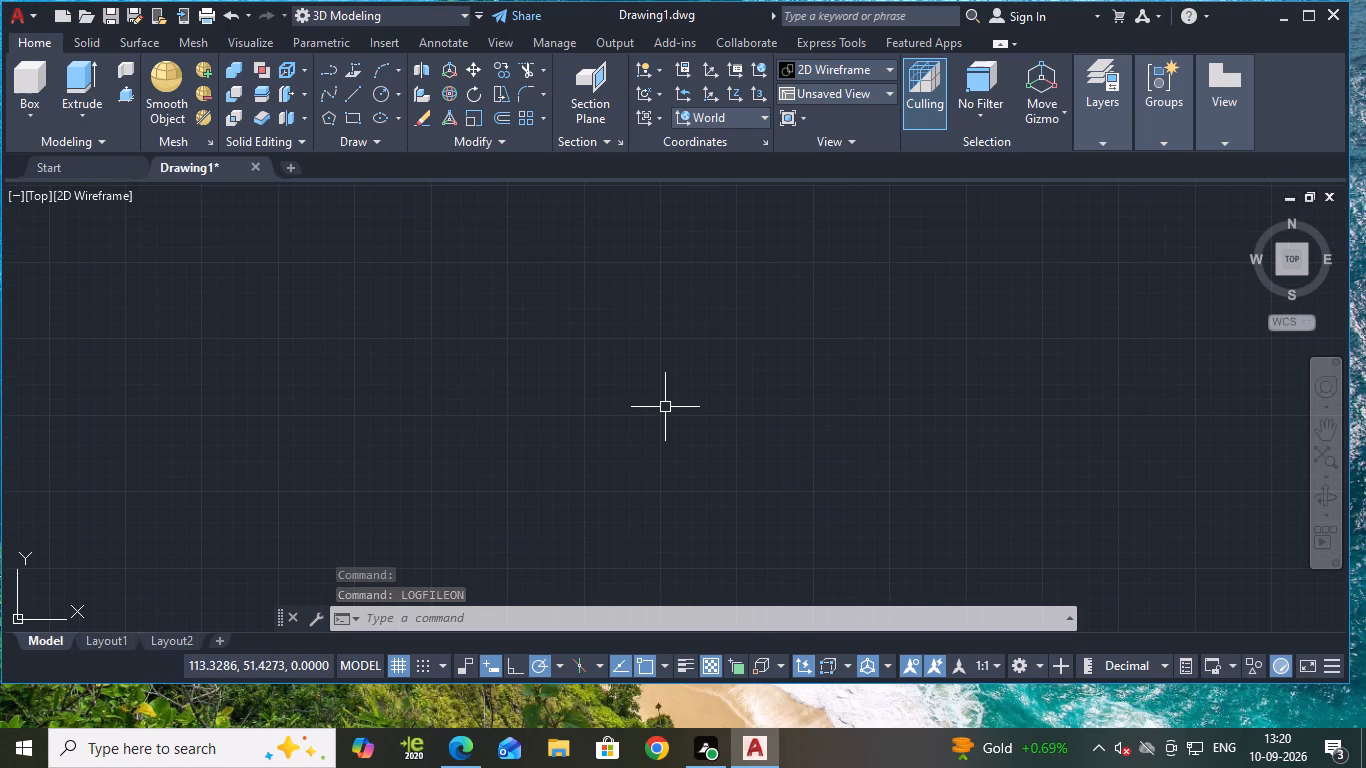
text(limit)
key(s)
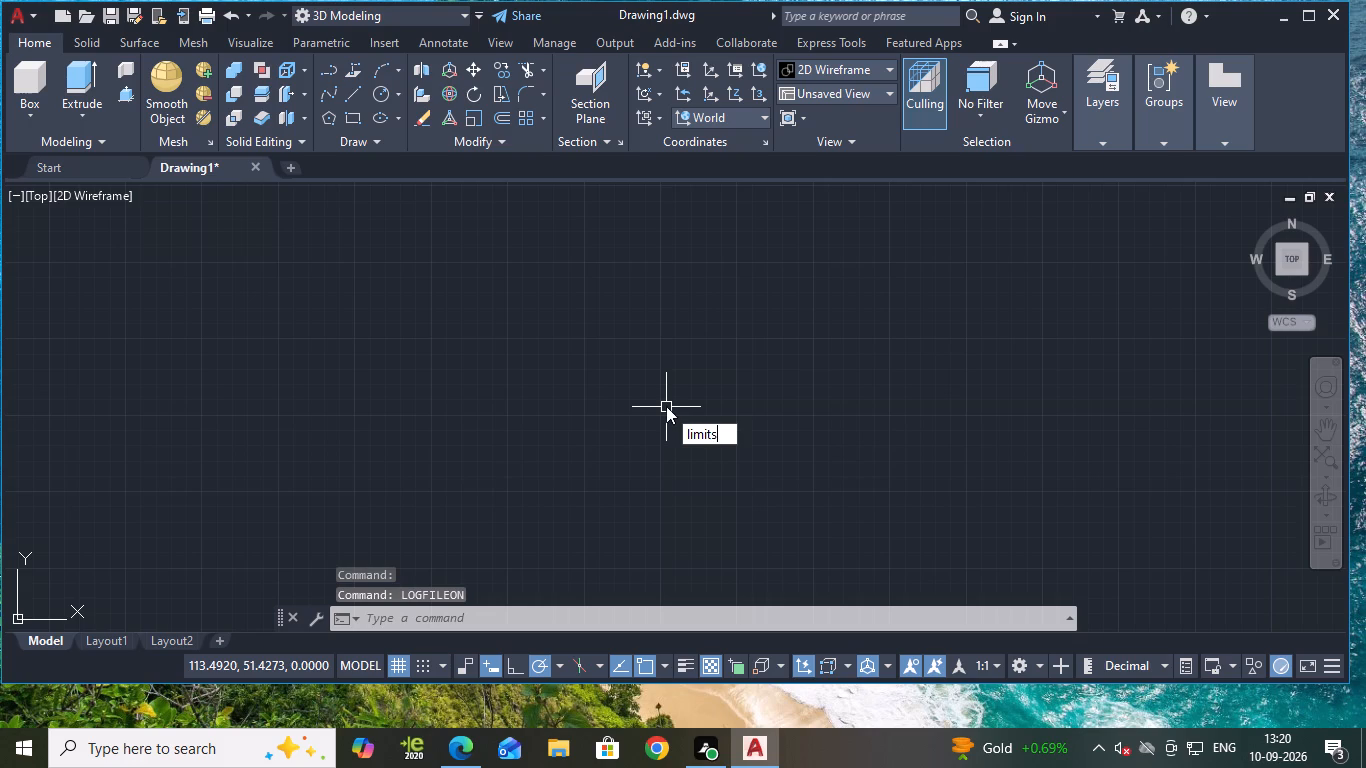
click(707, 459)
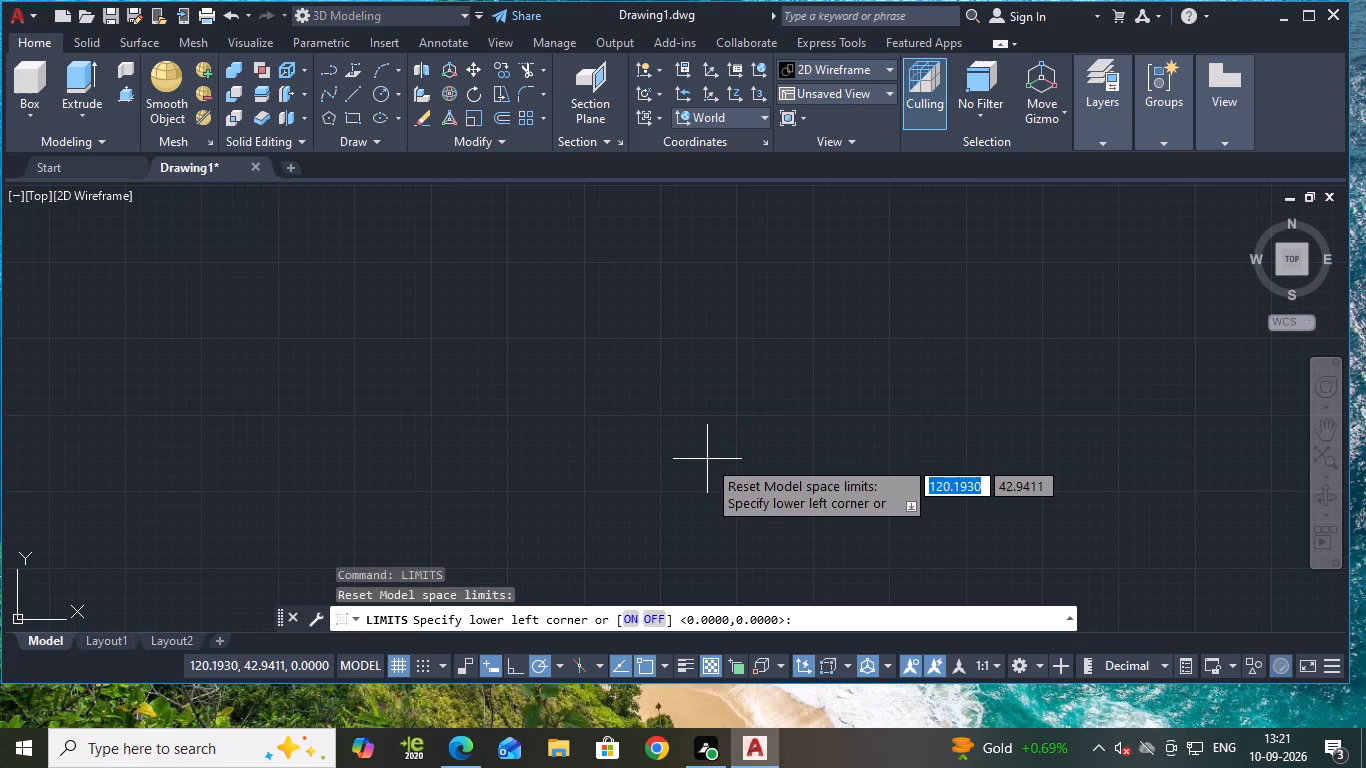
key(0)
text(,0)
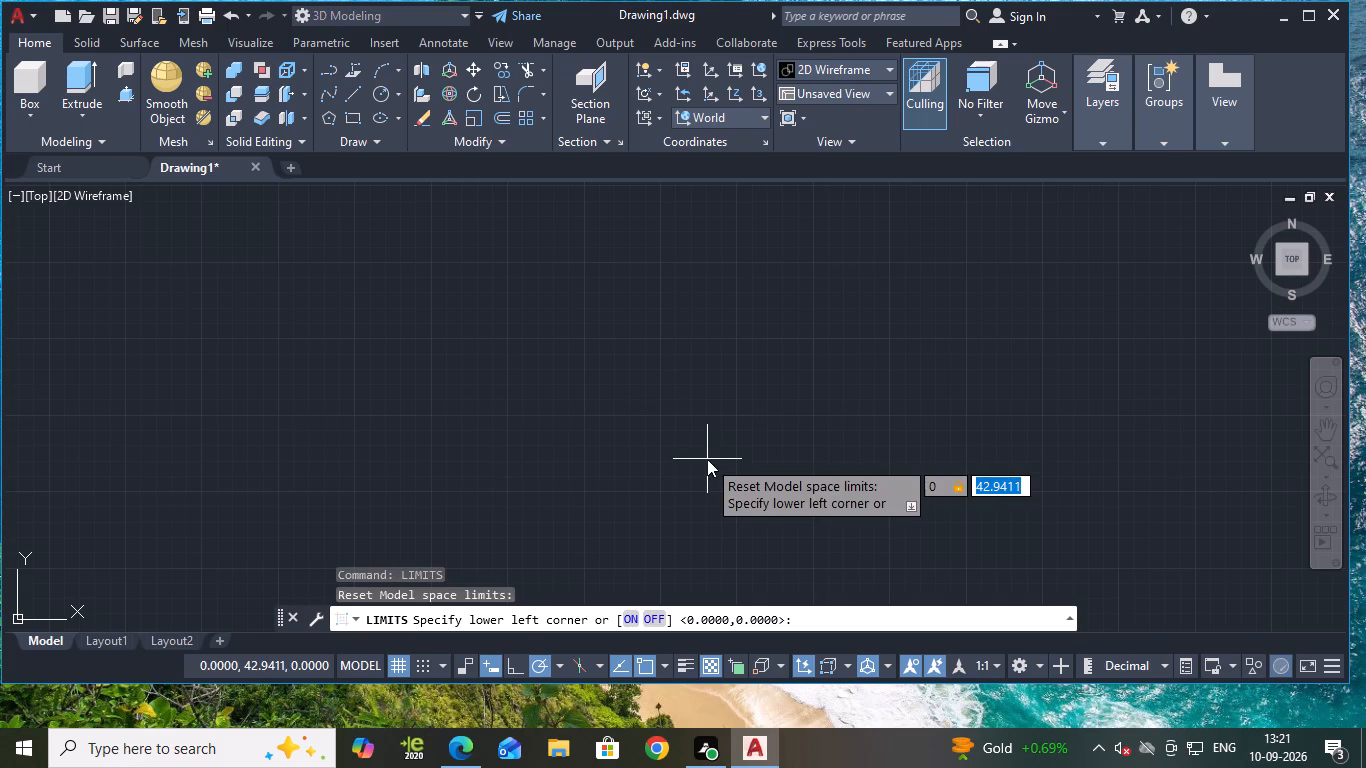
key(Return)
text(1000)
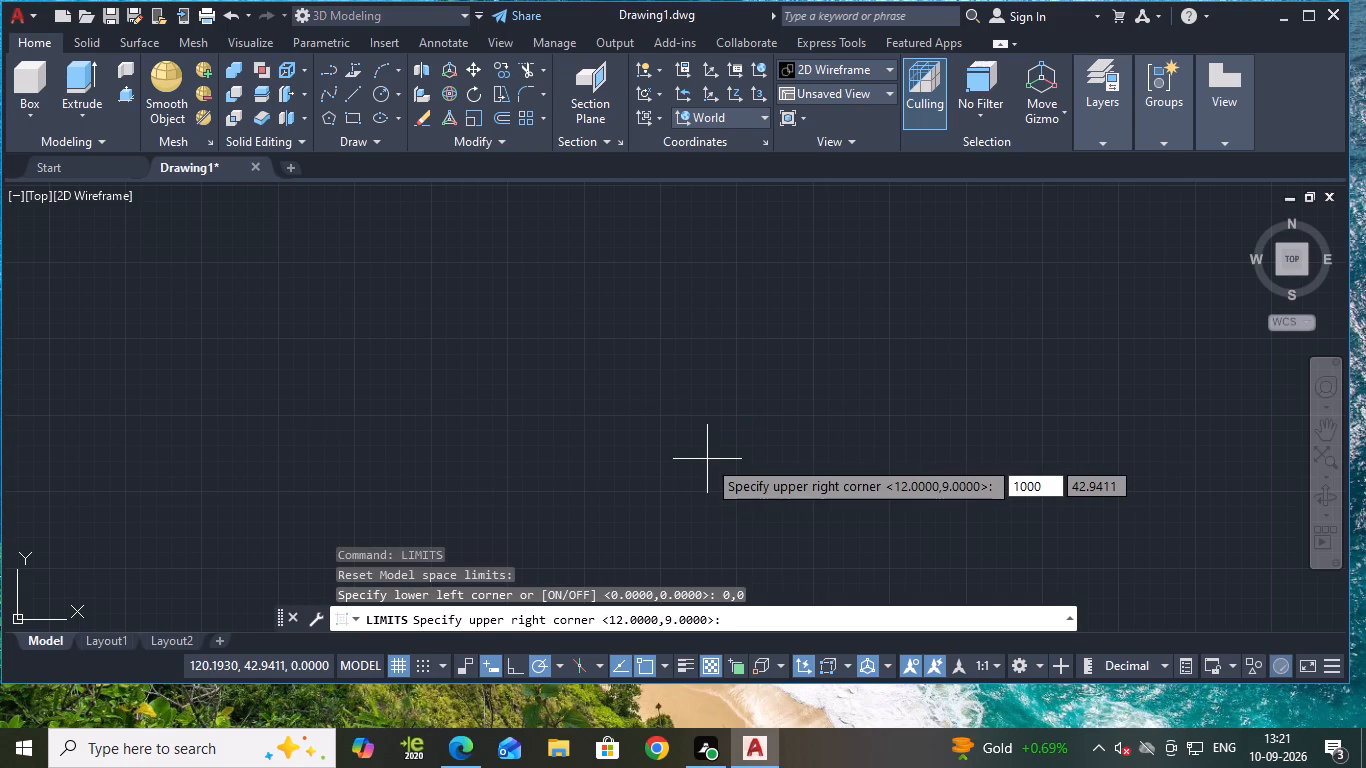
text(,1000)
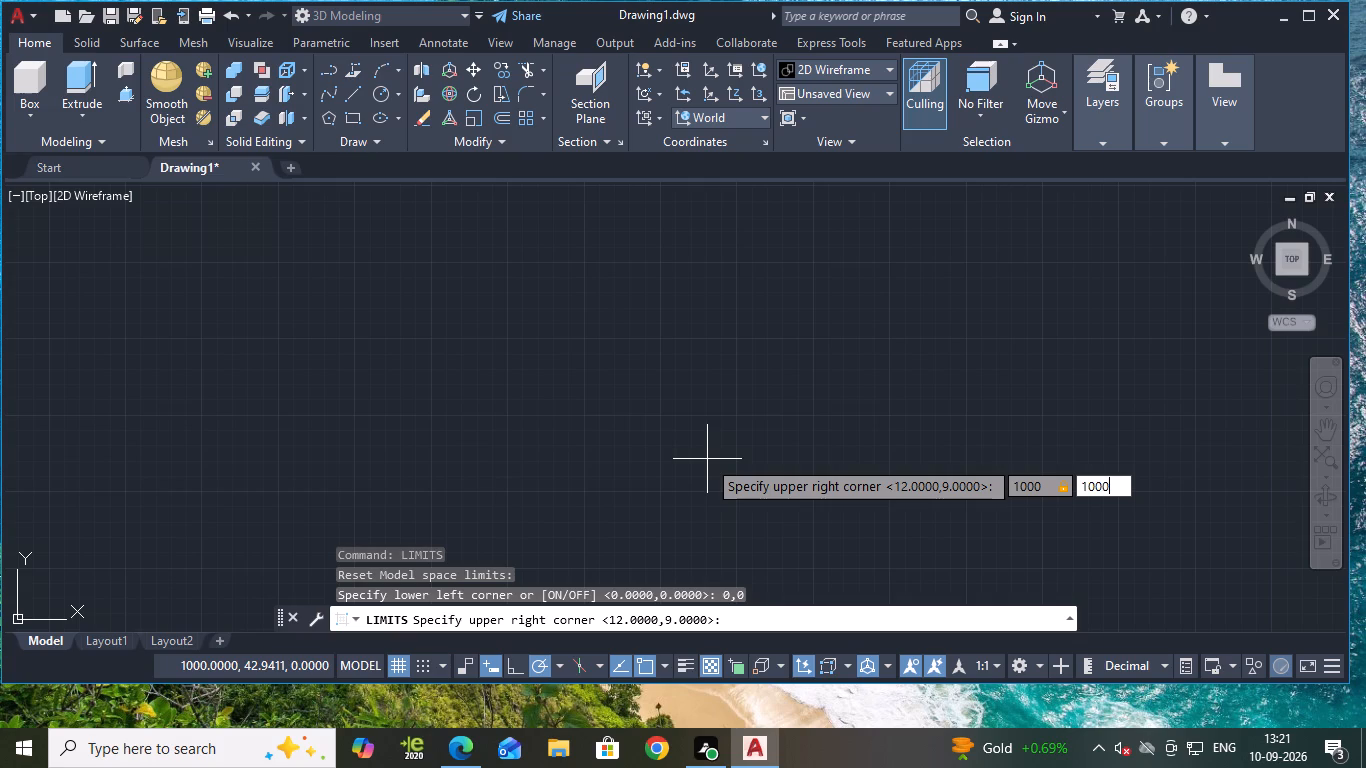
key(Return)
key(z)
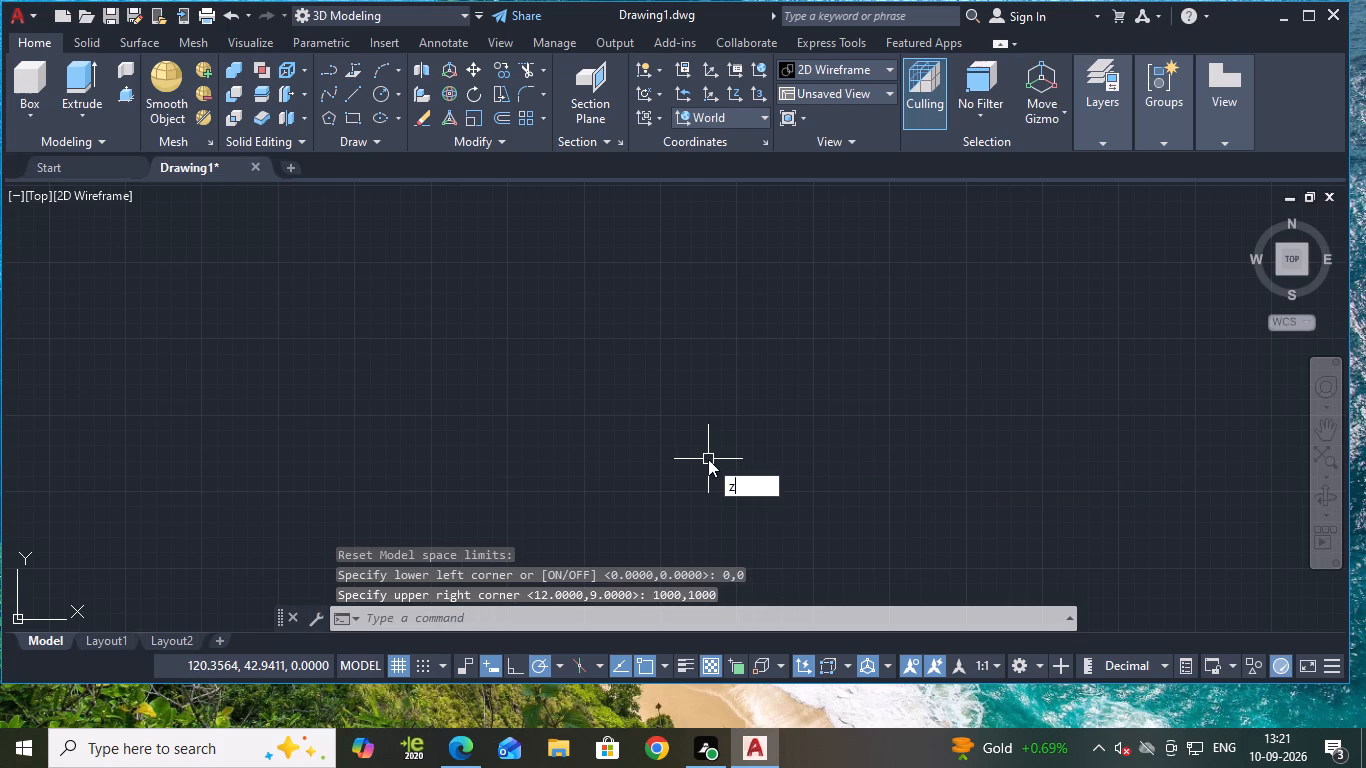
key(Return)
key(a)
key(Return)
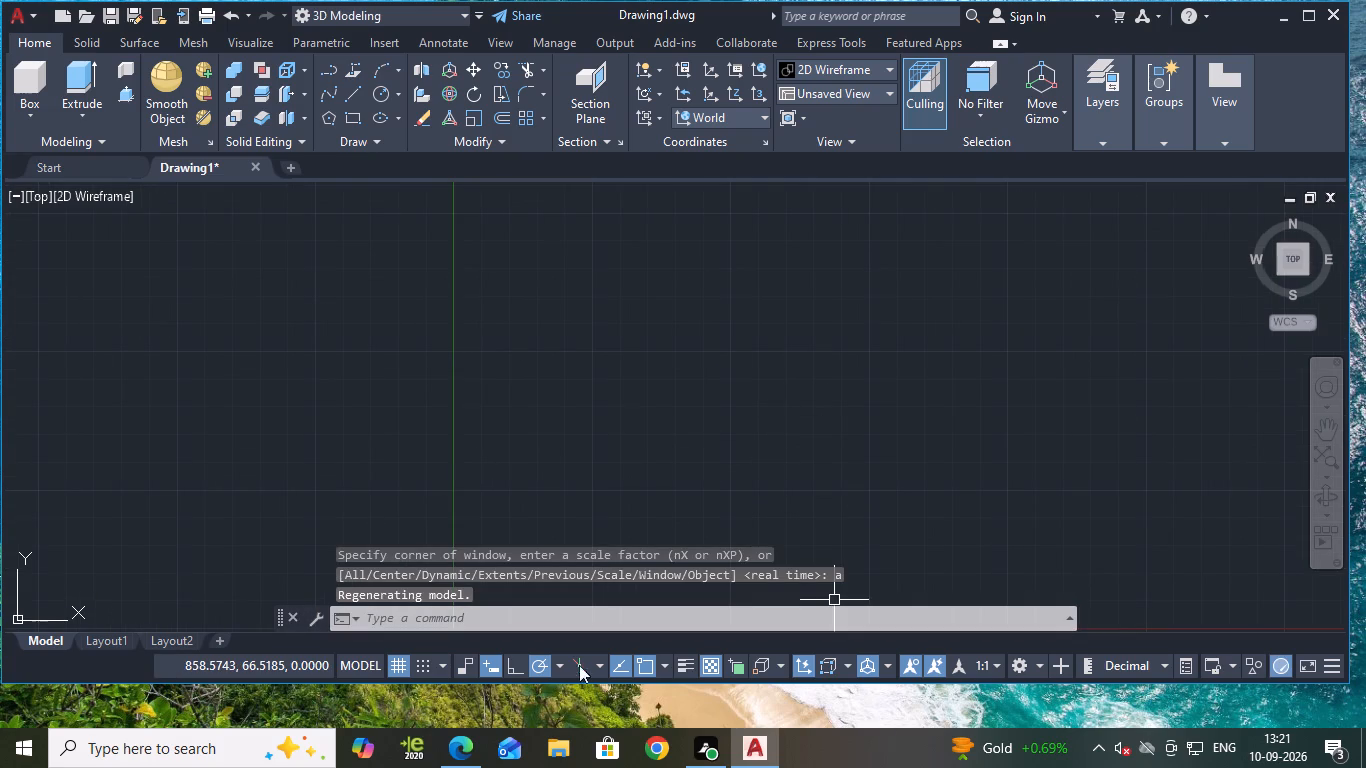
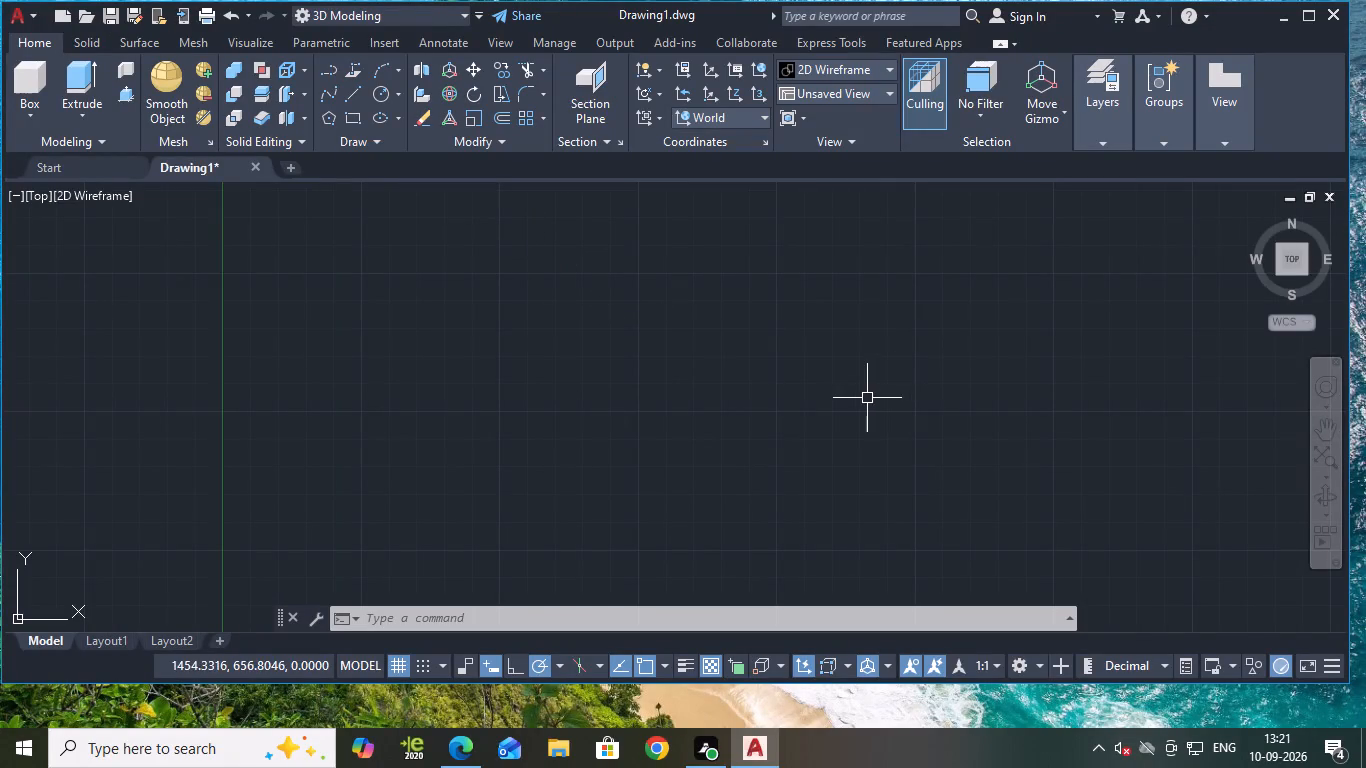
Draw a circle of radius 10 in the empty drawing area.
middle_drag(857, 393, 778, 393)
middle_drag(840, 344, 727, 409)
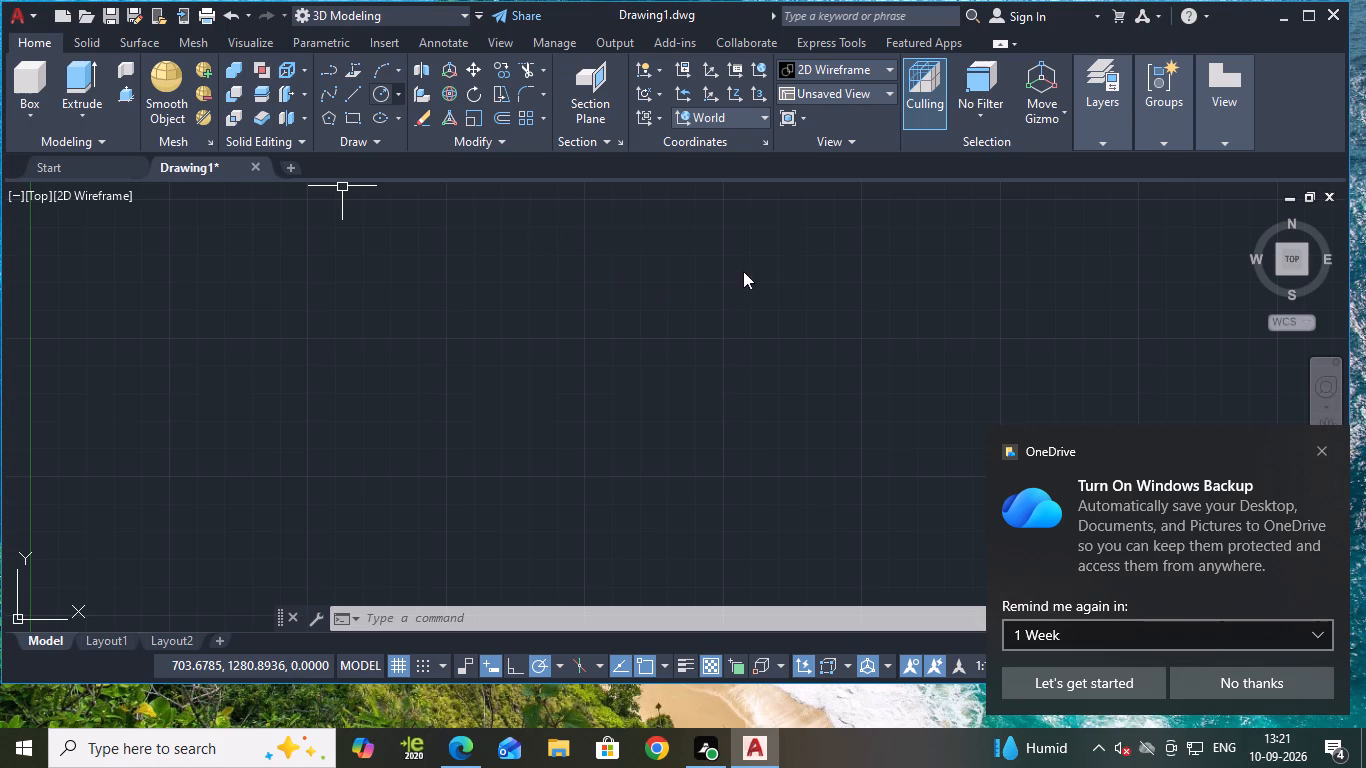
click(1326, 455)
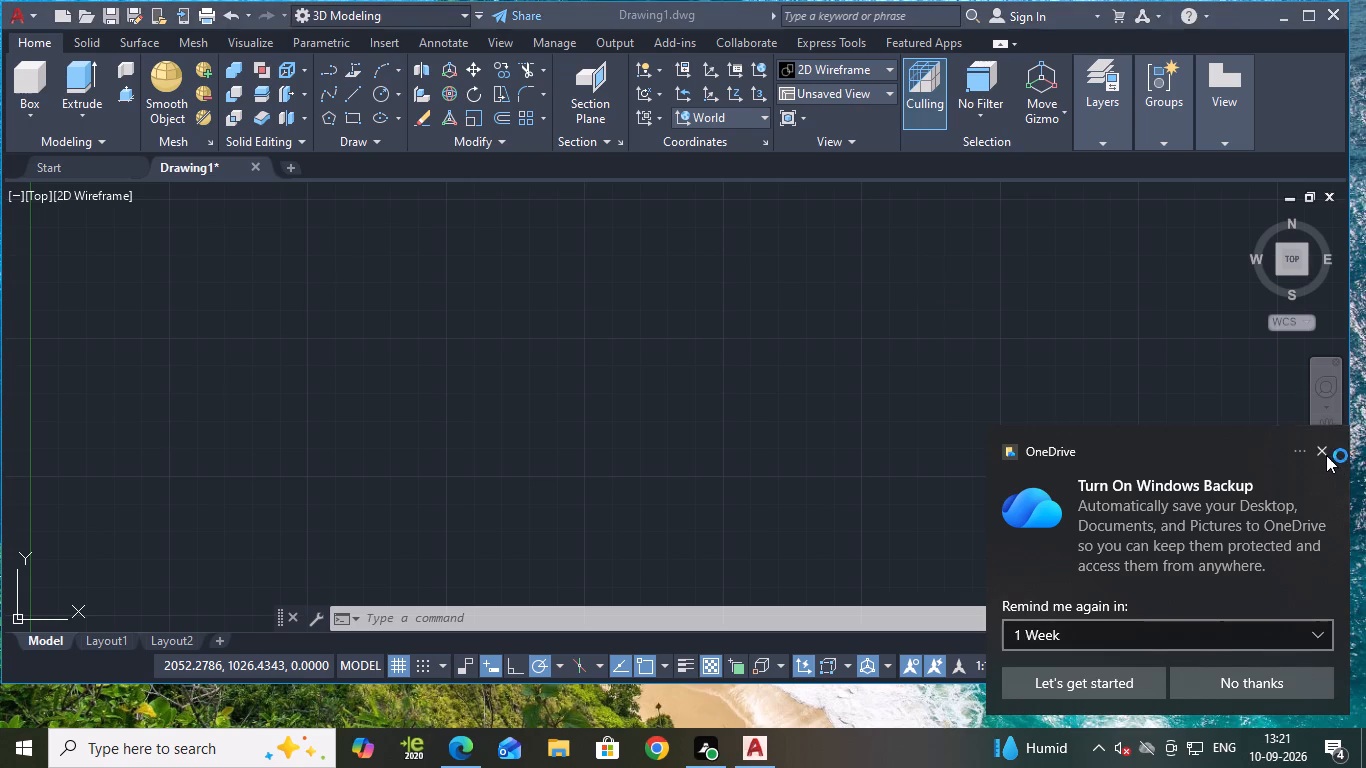
middle_drag(808, 316, 784, 342)
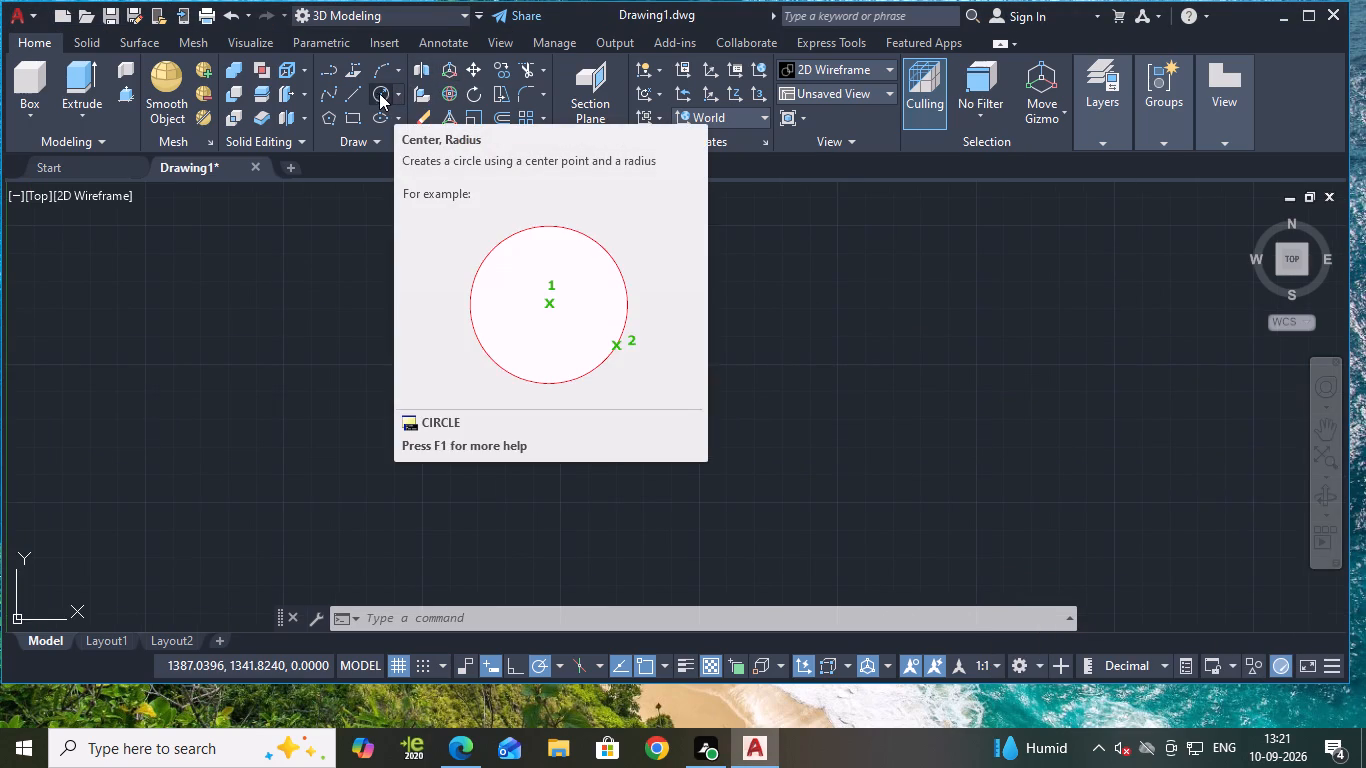
click(377, 93)
click(498, 251)
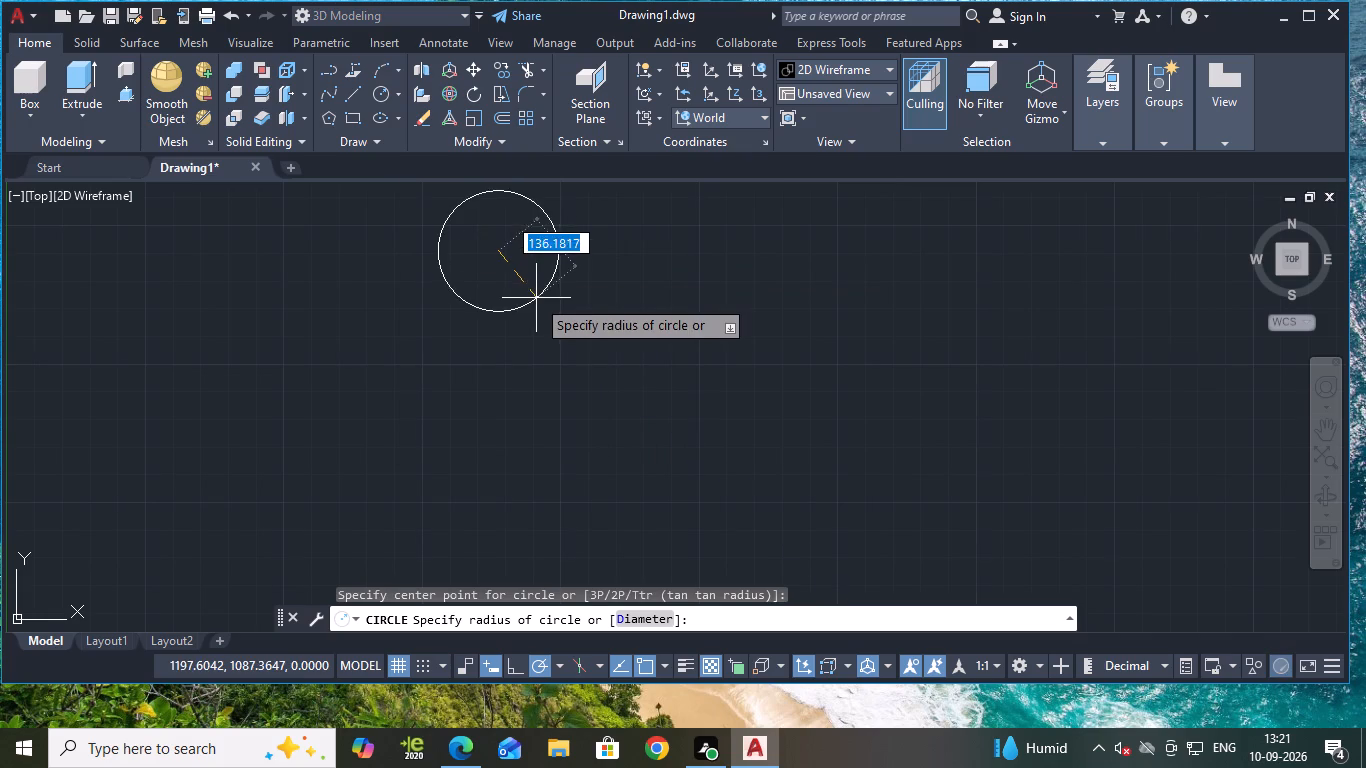
text(10)
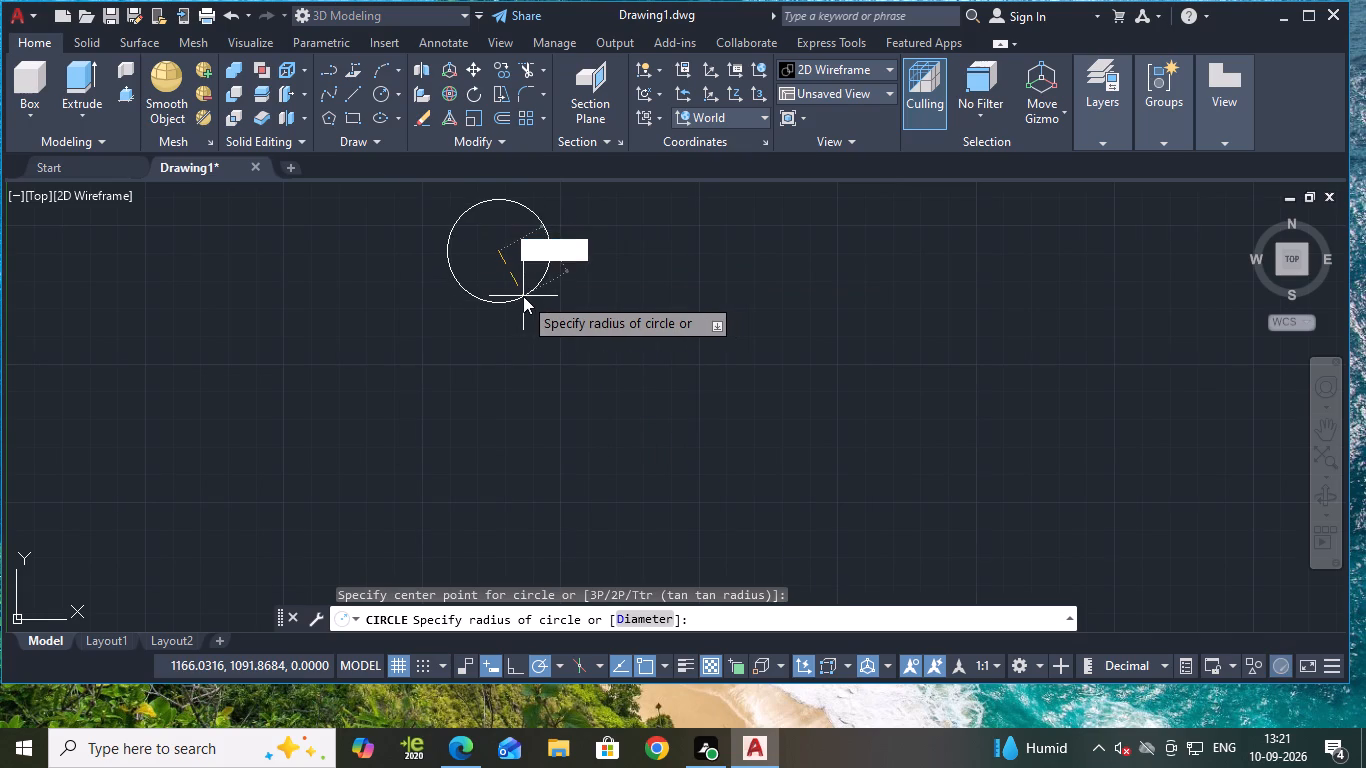
key(Return)
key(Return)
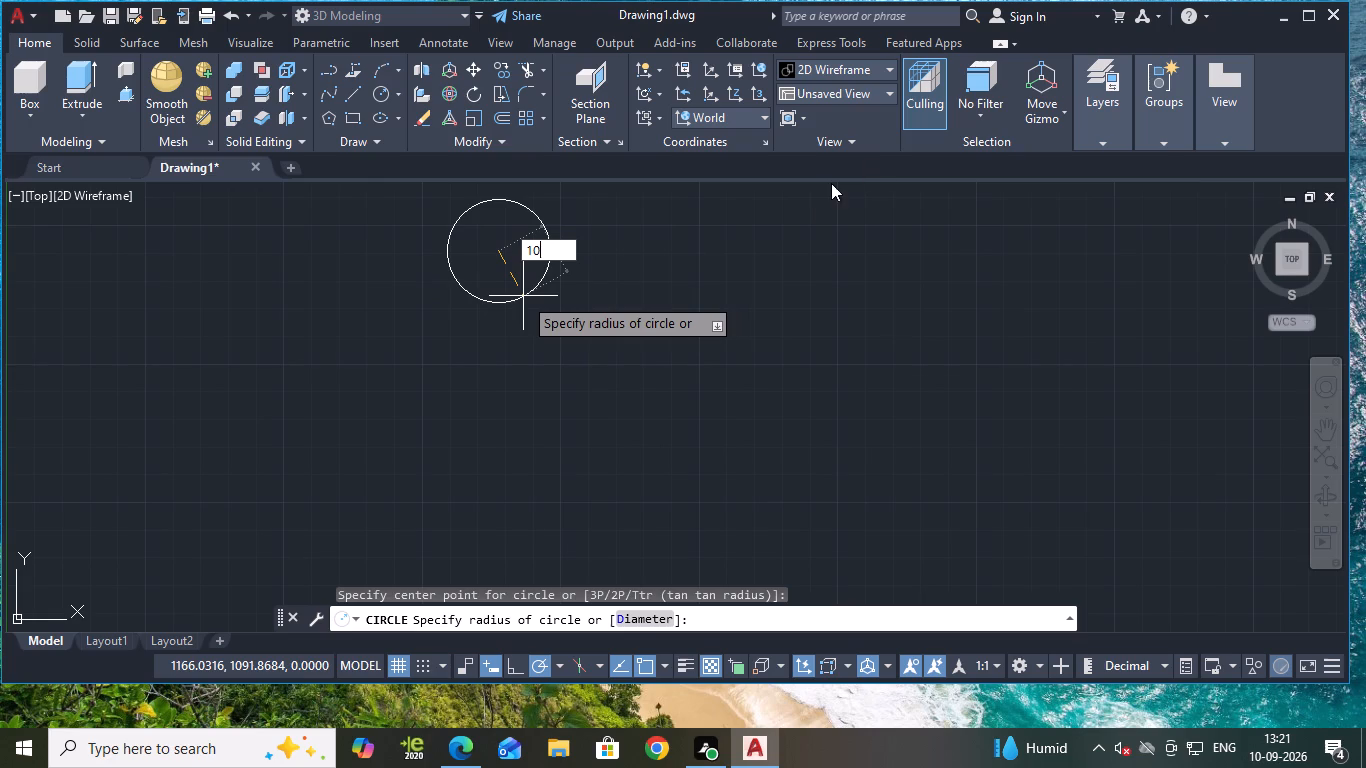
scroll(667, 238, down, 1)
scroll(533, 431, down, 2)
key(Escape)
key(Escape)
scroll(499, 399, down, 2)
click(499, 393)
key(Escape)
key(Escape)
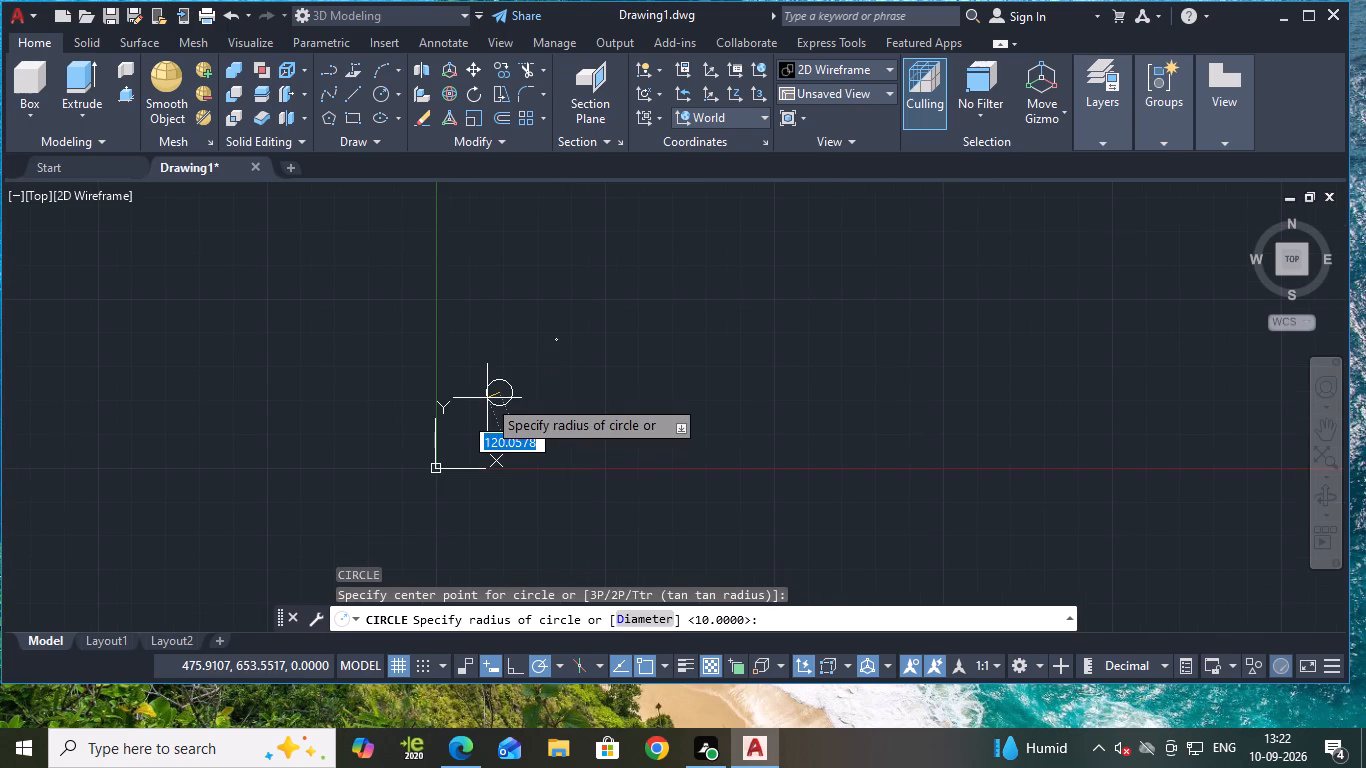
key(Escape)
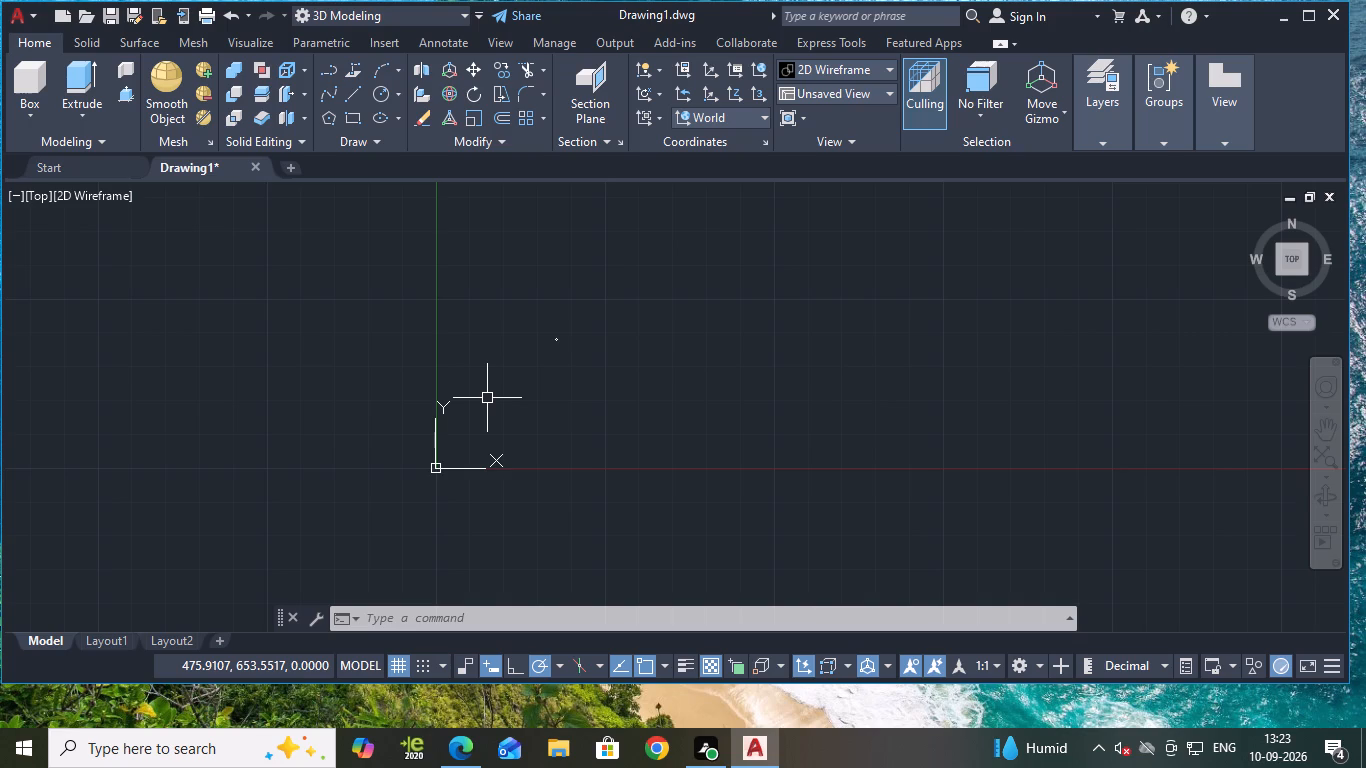
Check the circle's radius by previewing a radius dimension on it without placing it.
scroll(507, 329, up, 7)
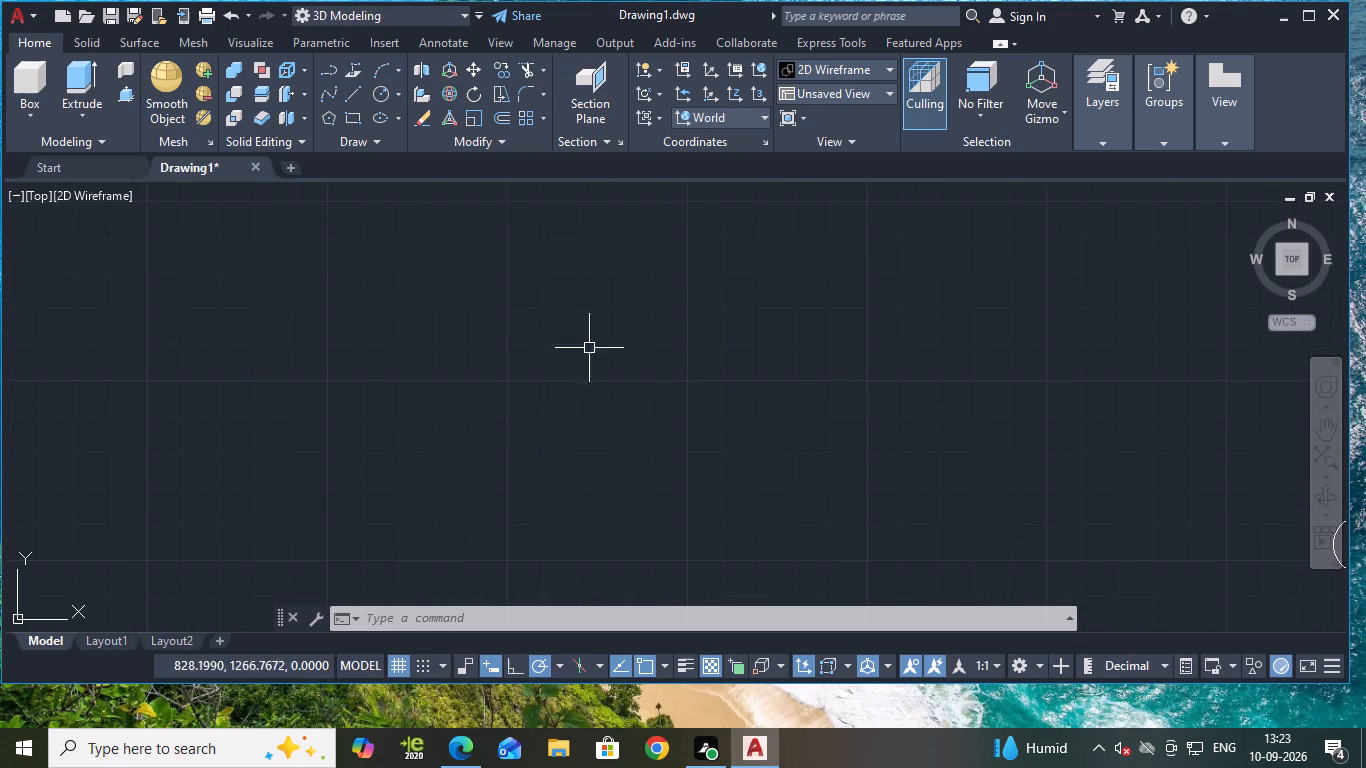
middle_drag(868, 420, 406, 357)
scroll(987, 507, up, 2)
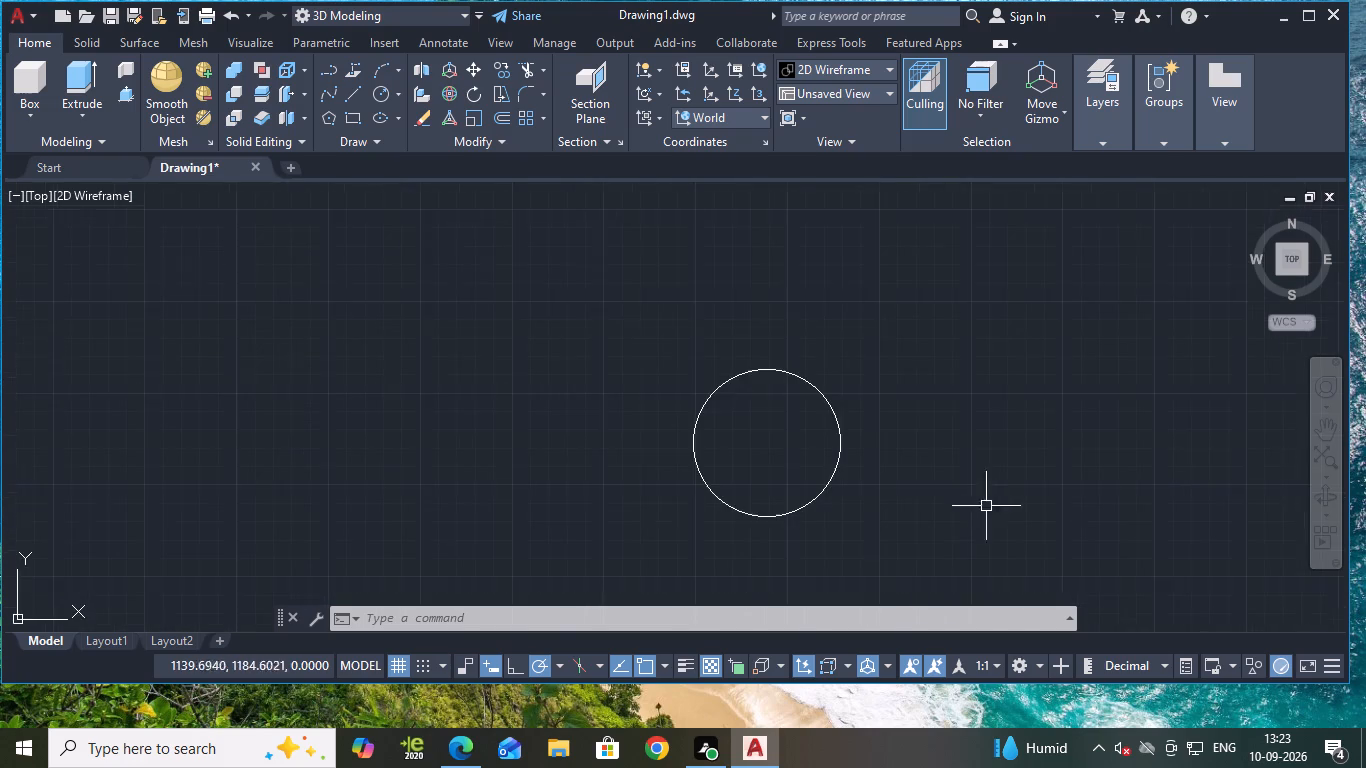
middle_drag(959, 489, 721, 367)
scroll(692, 369, down, 1)
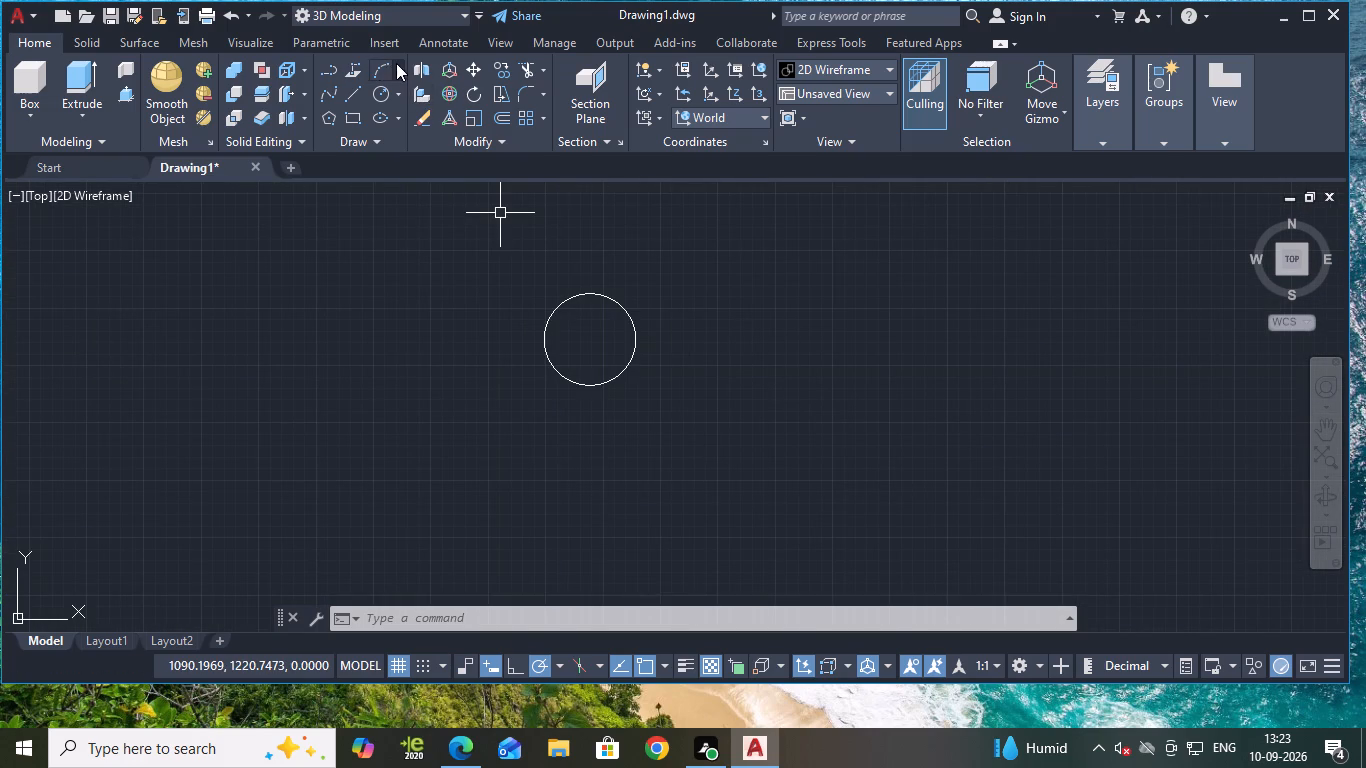
click(441, 43)
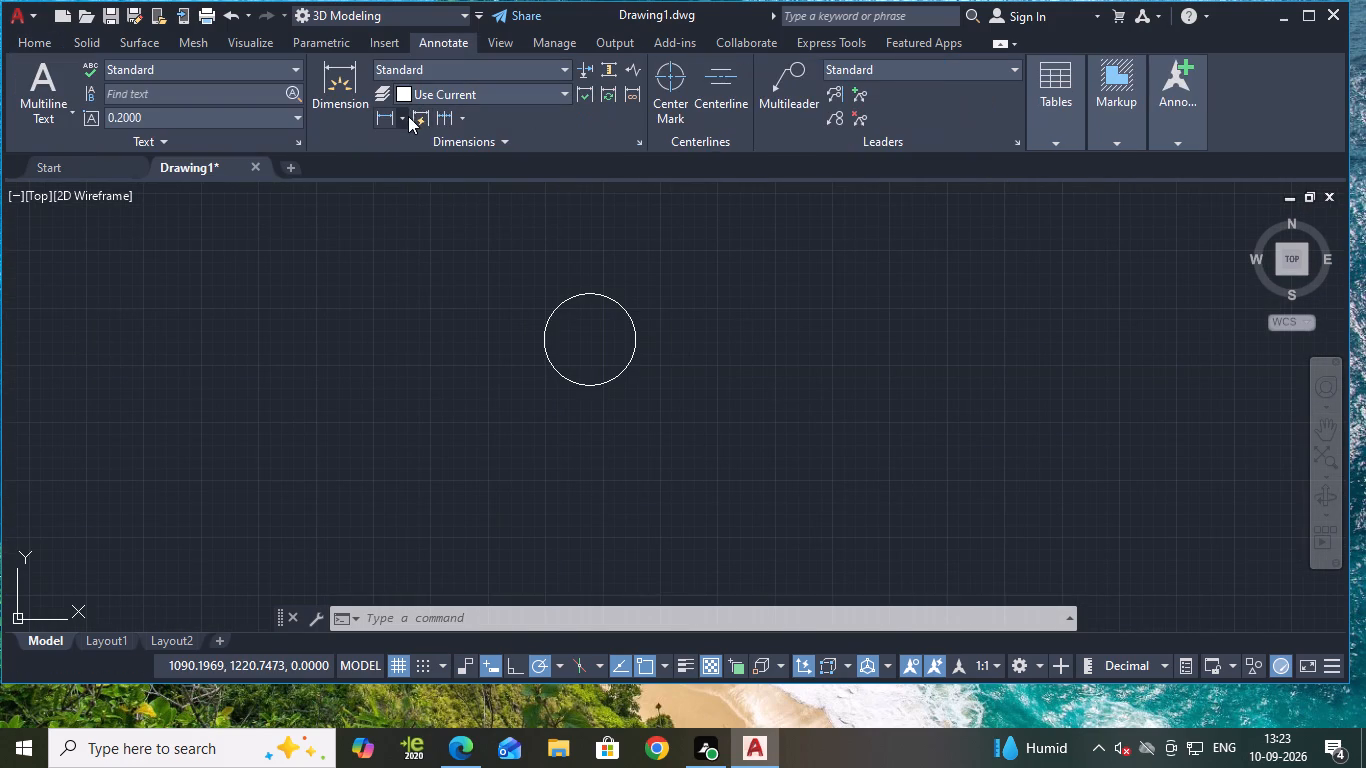
click(404, 118)
click(452, 331)
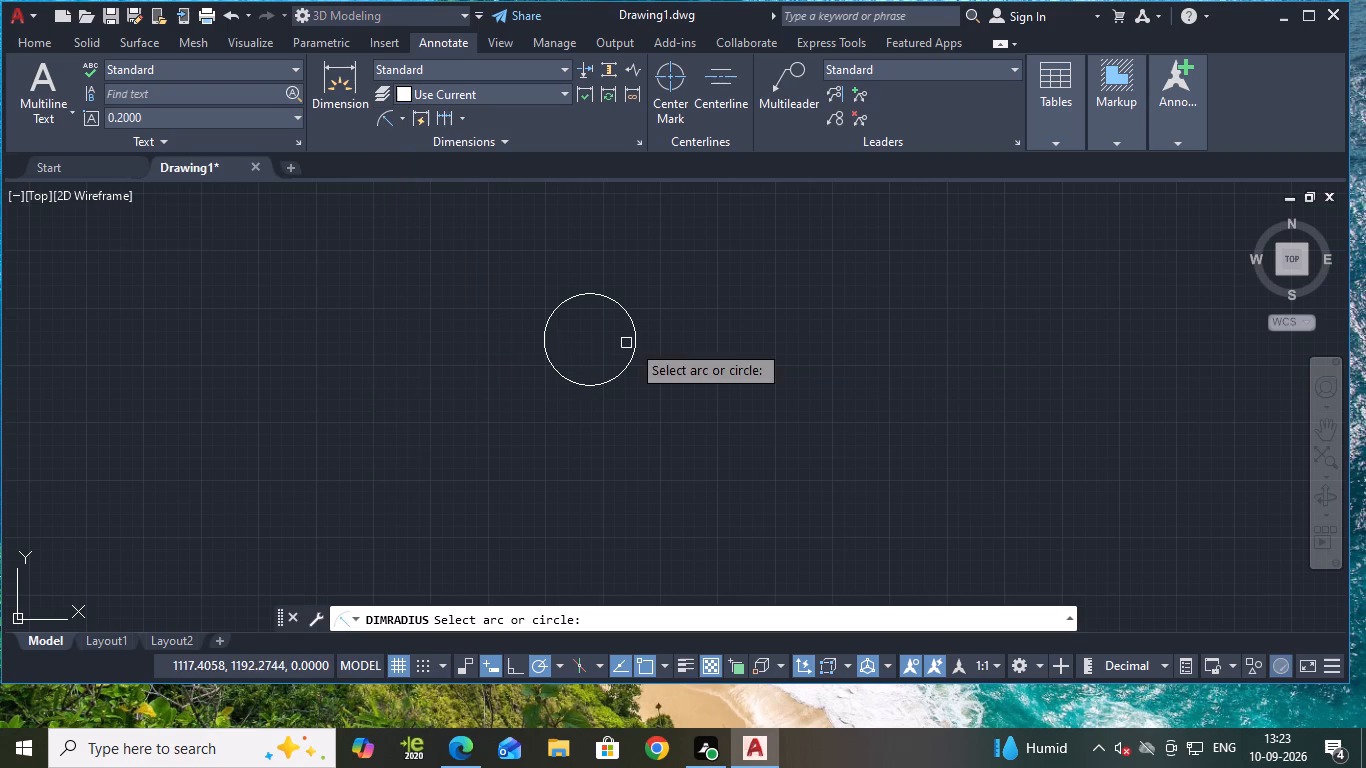
click(631, 351)
scroll(733, 335, up, 5)
scroll(733, 335, down, 2)
scroll(696, 319, up, 3)
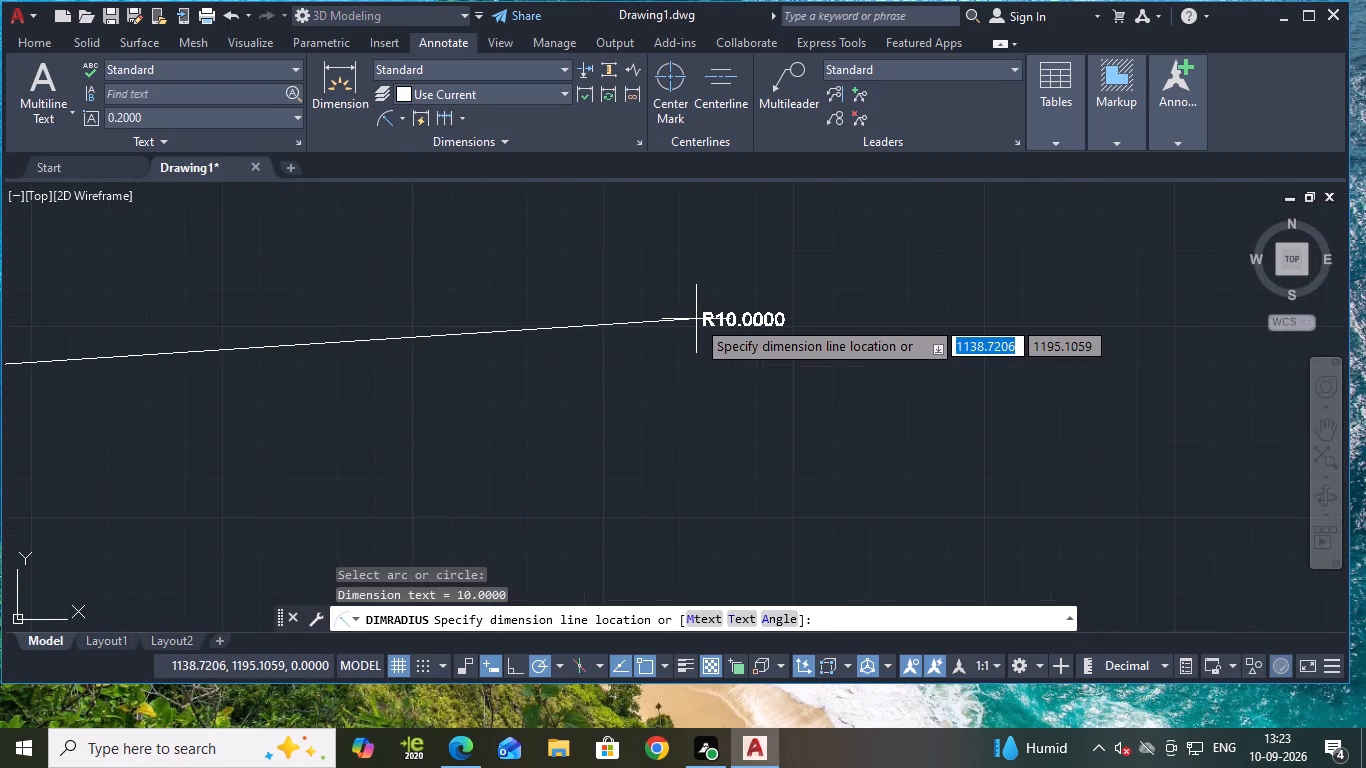
scroll(696, 319, down, 3)
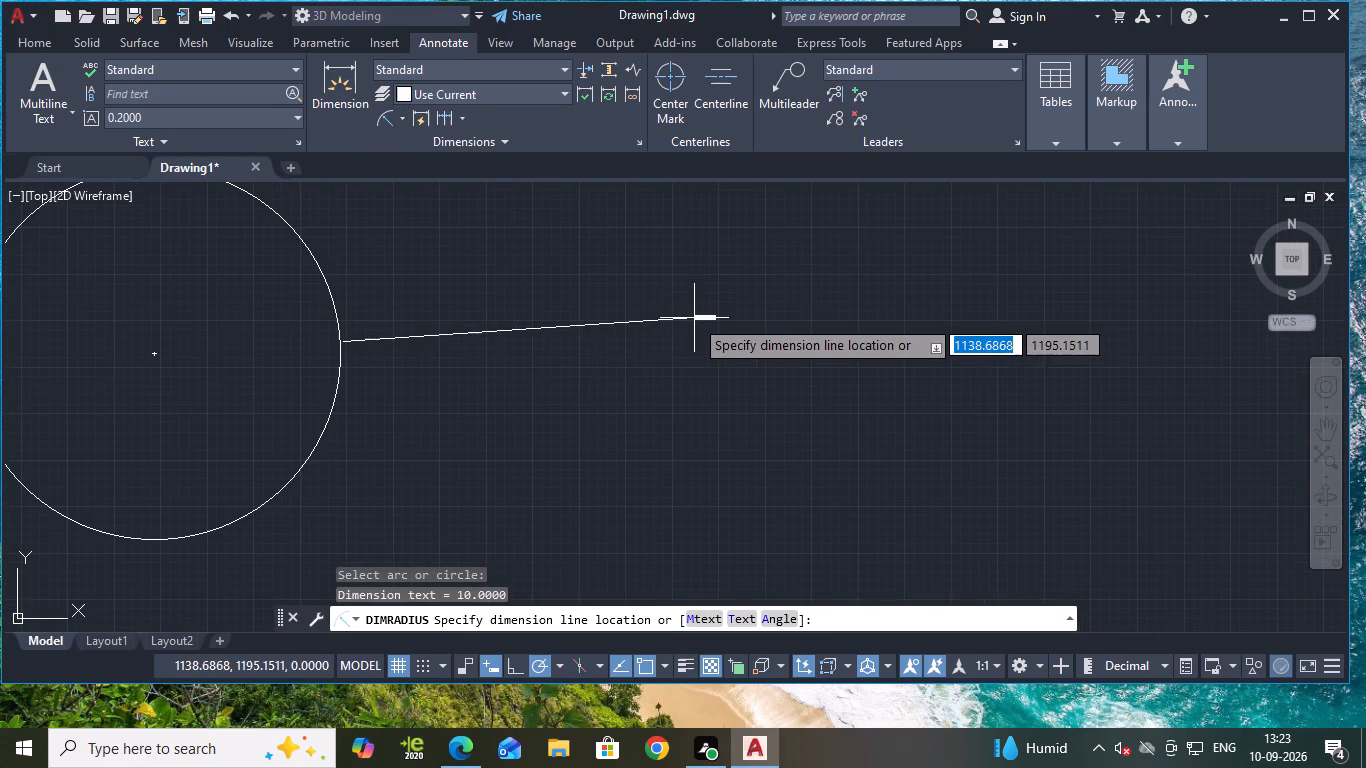
key(Escape)
scroll(618, 340, down, 2)
middle_drag(590, 345, 652, 362)
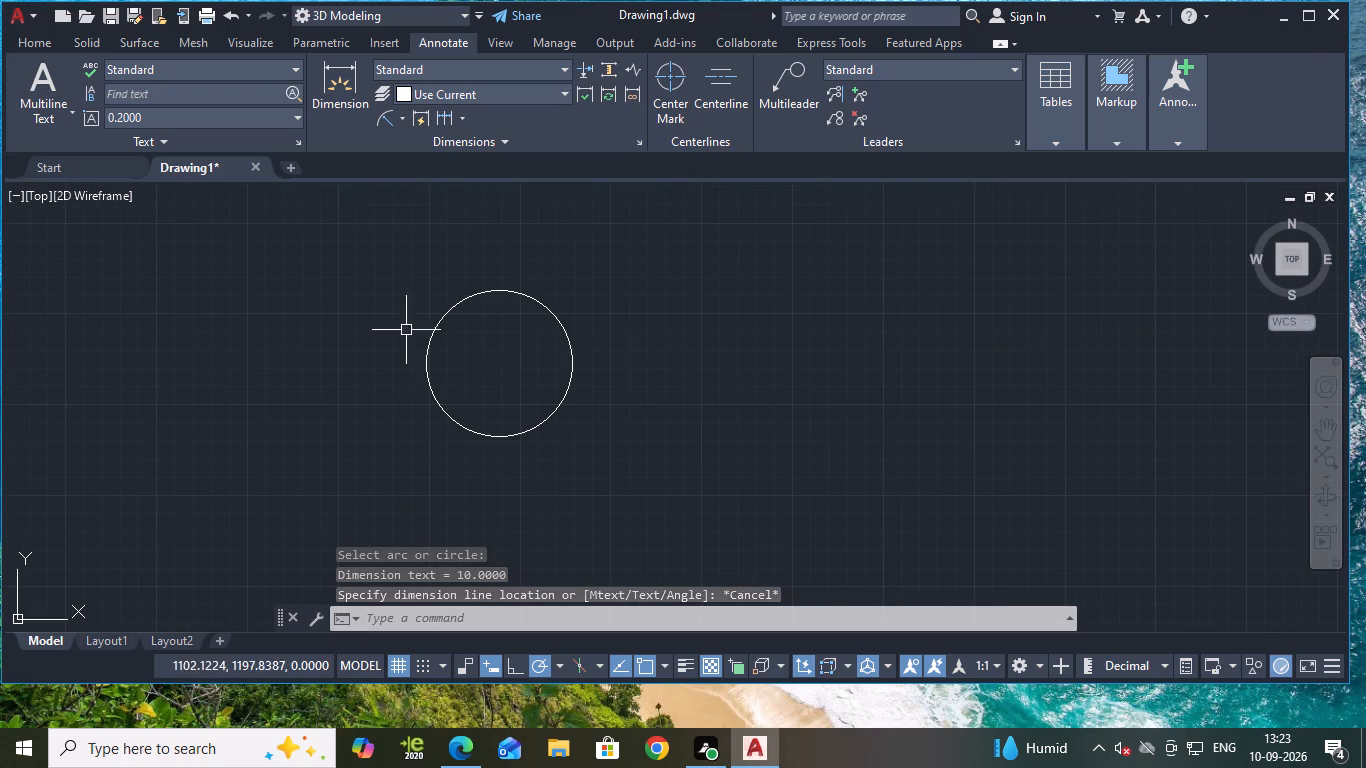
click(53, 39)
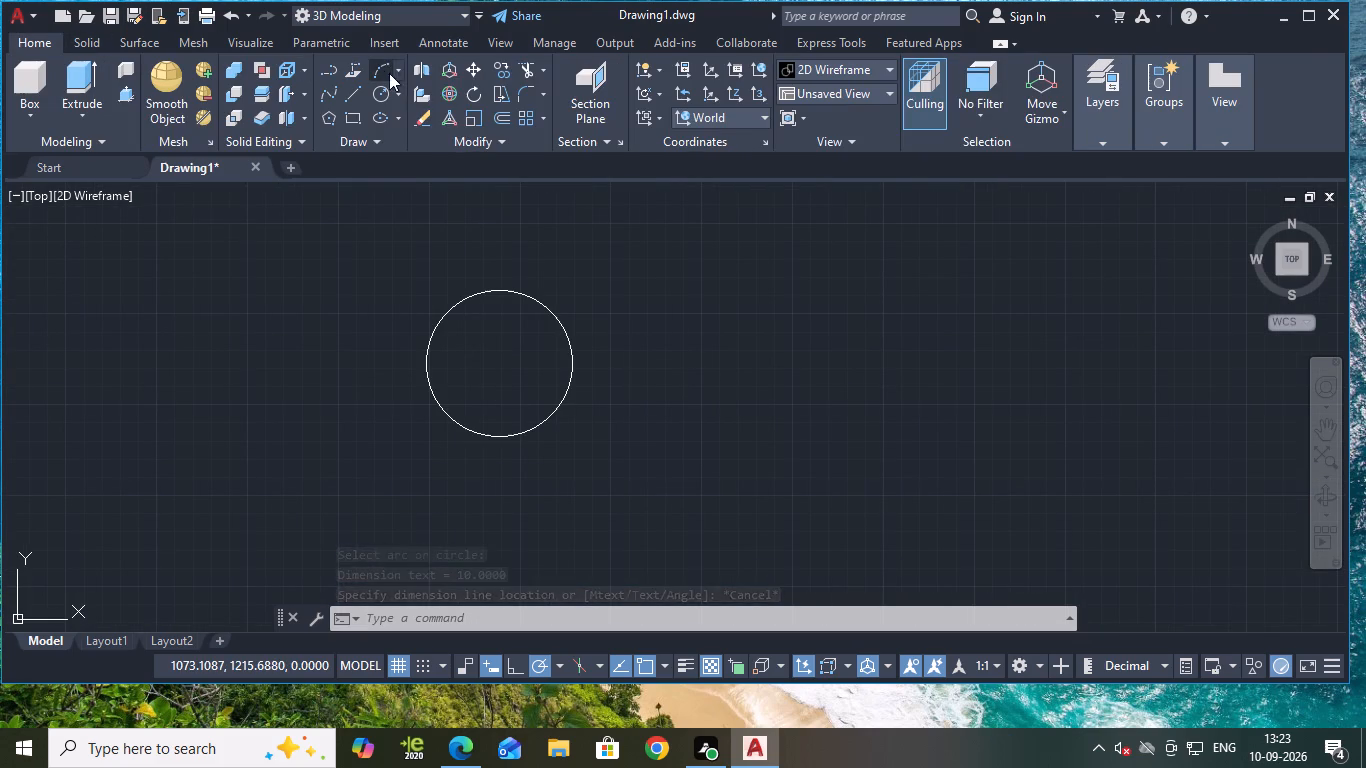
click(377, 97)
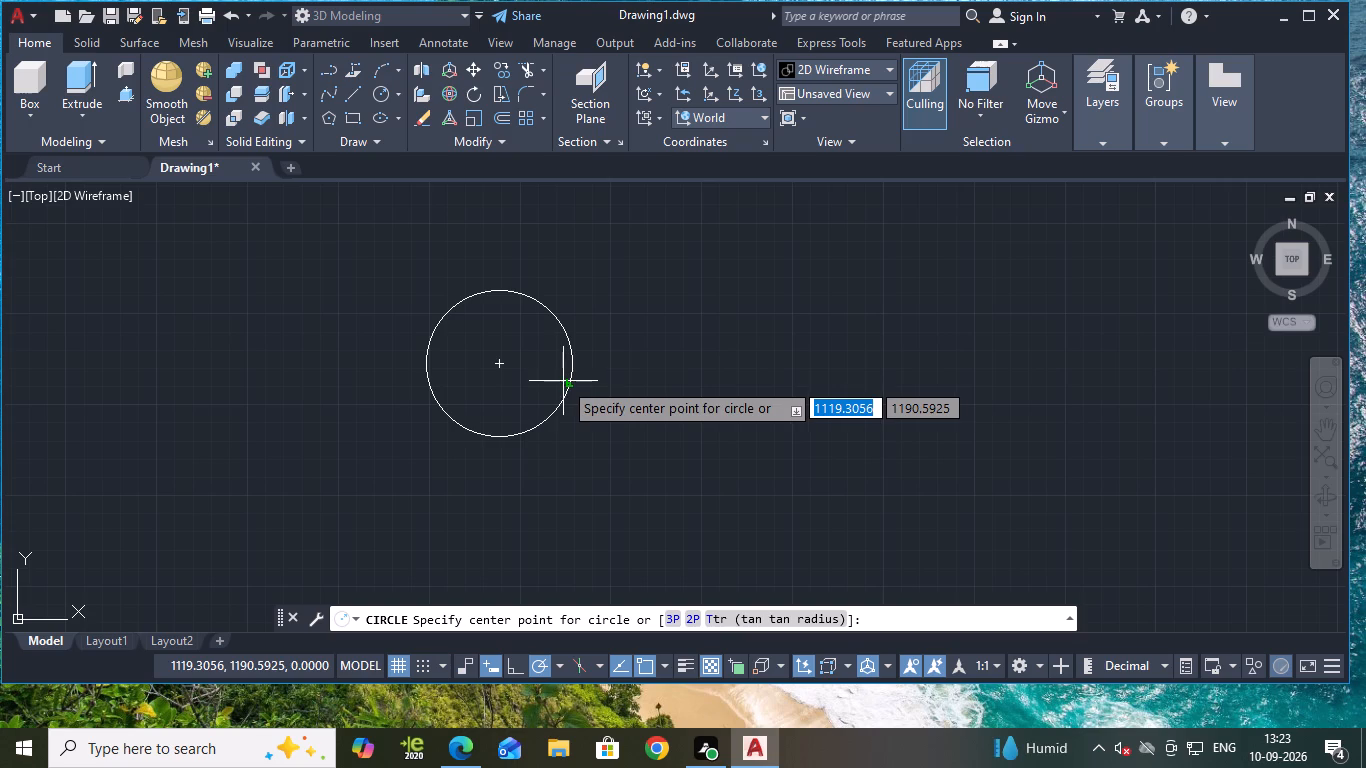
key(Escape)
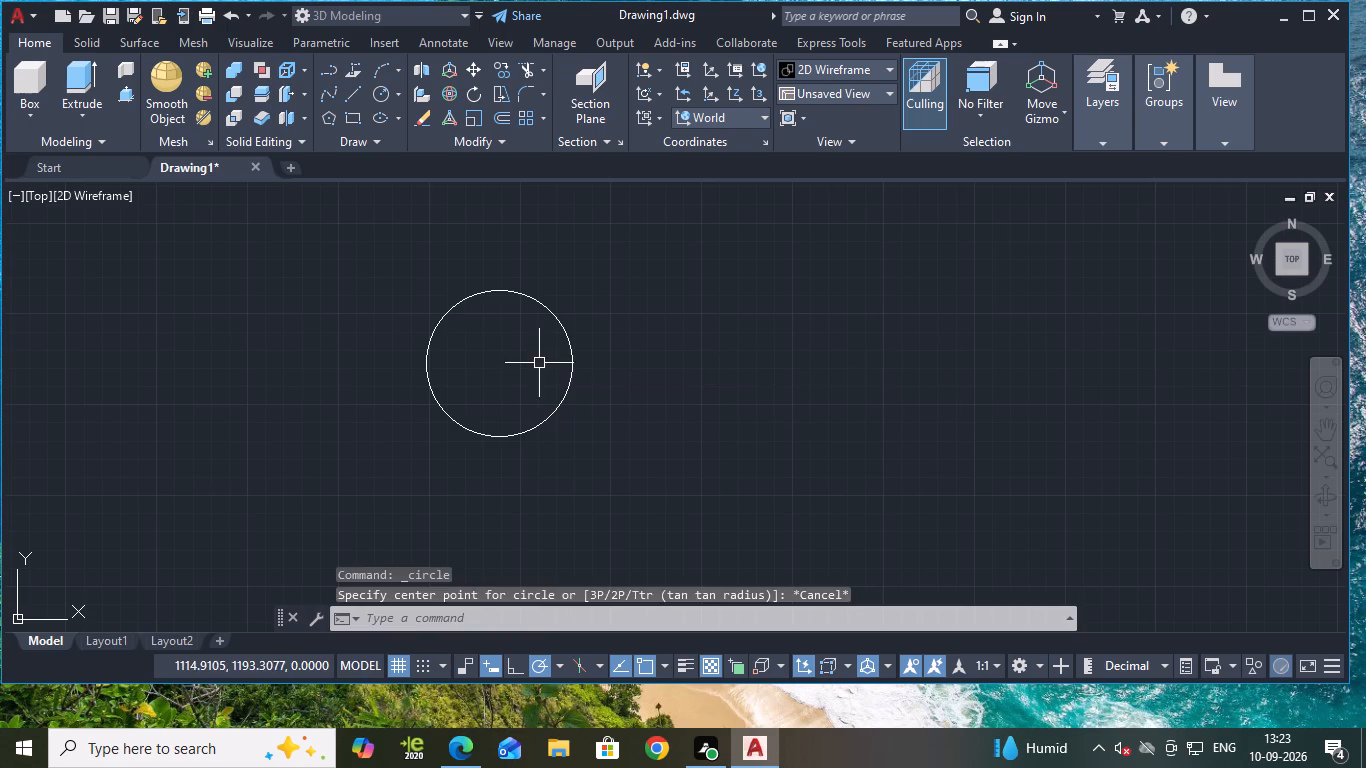
Copy the circle from its centre to a point 40 units straight below.
click(564, 382)
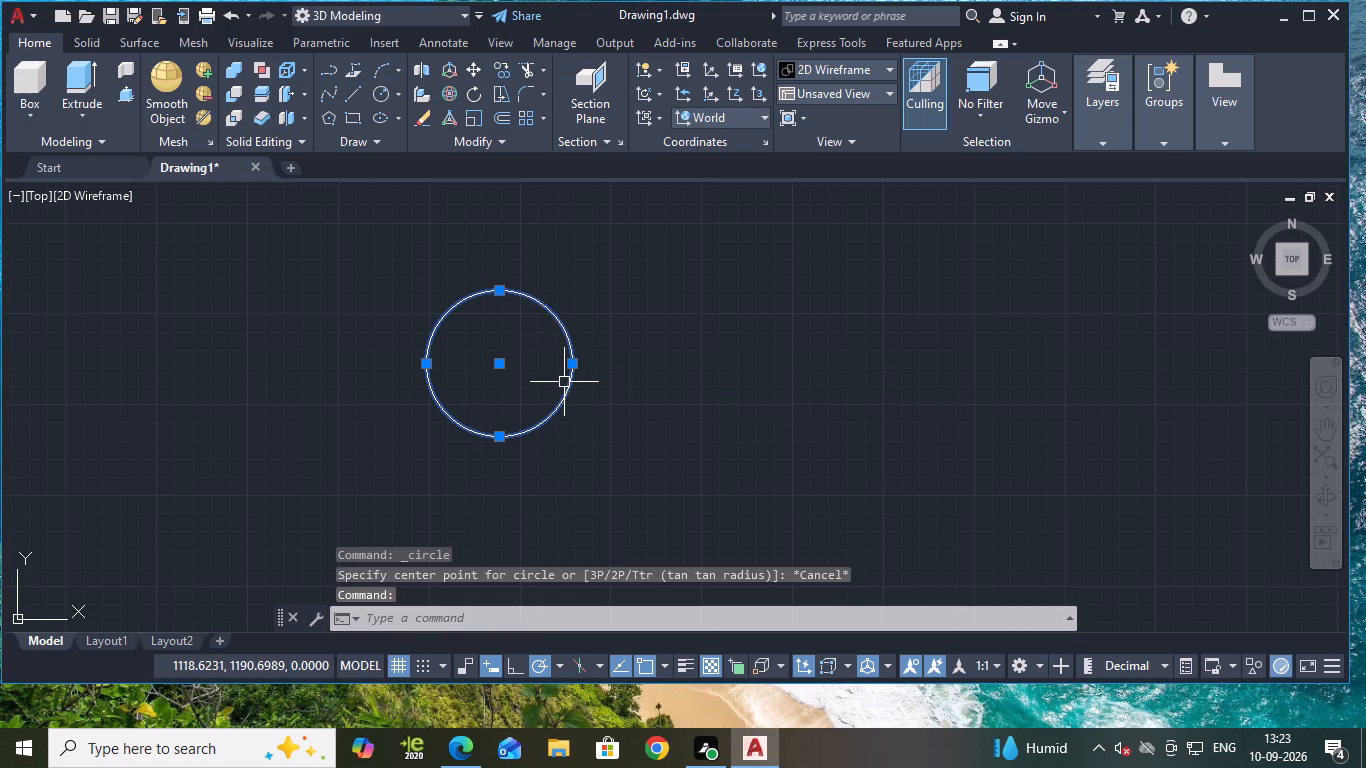
key(c)
key(o)
key(Return)
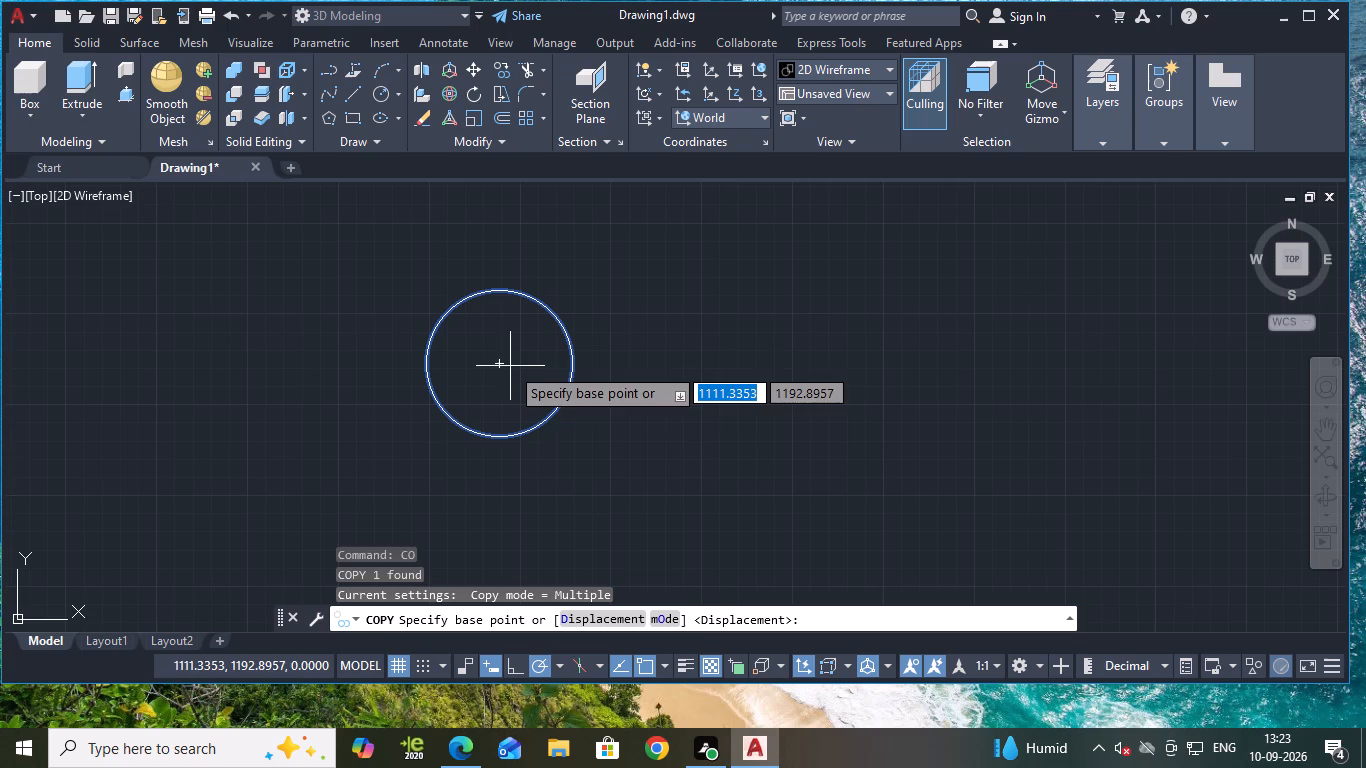
click(501, 366)
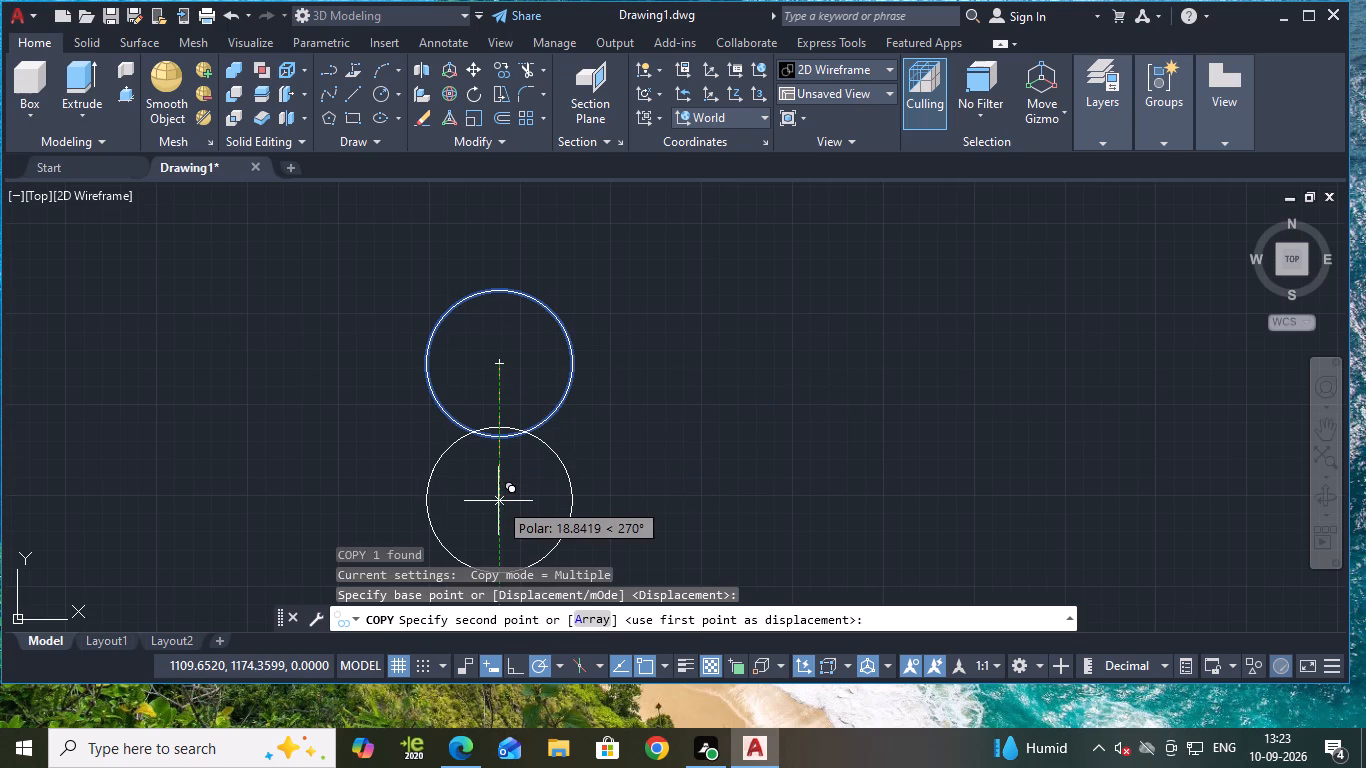
text(40)
key(Return)
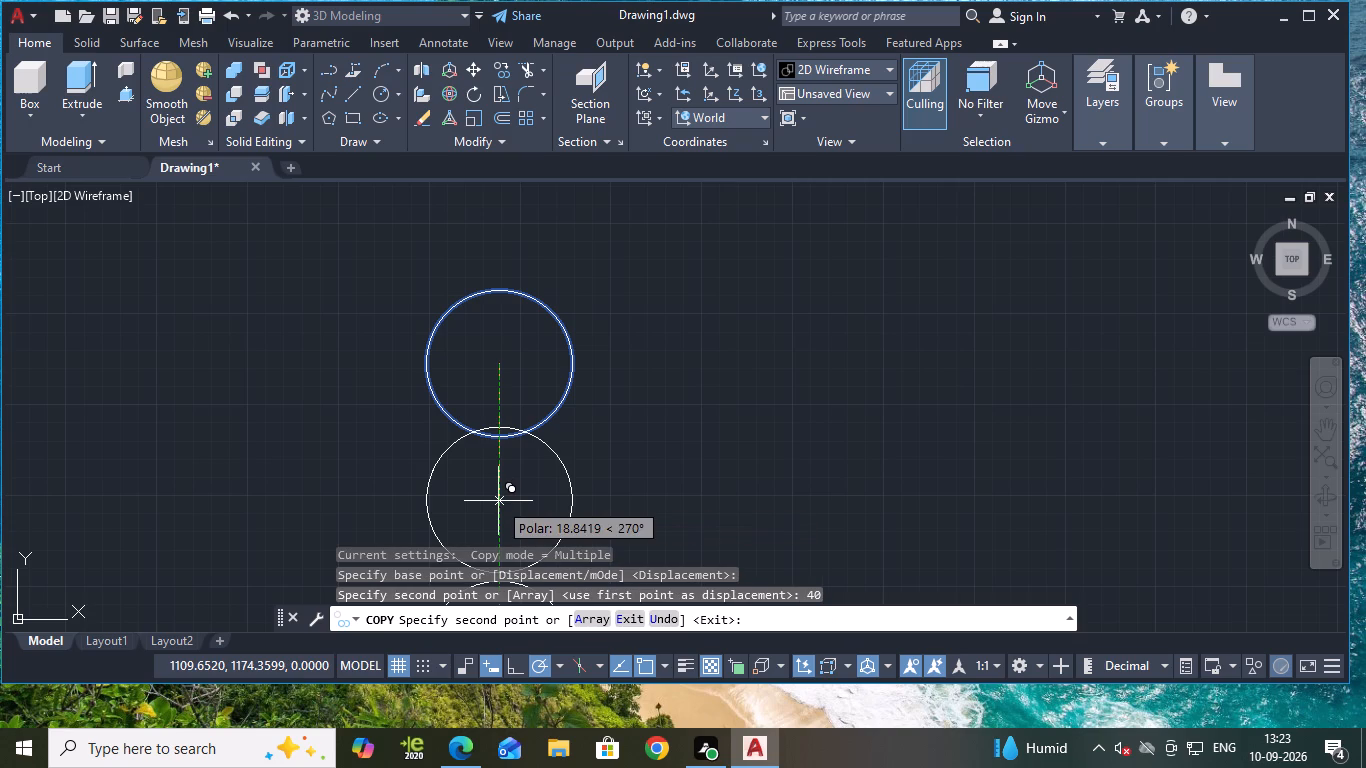
scroll(721, 402, down, 2)
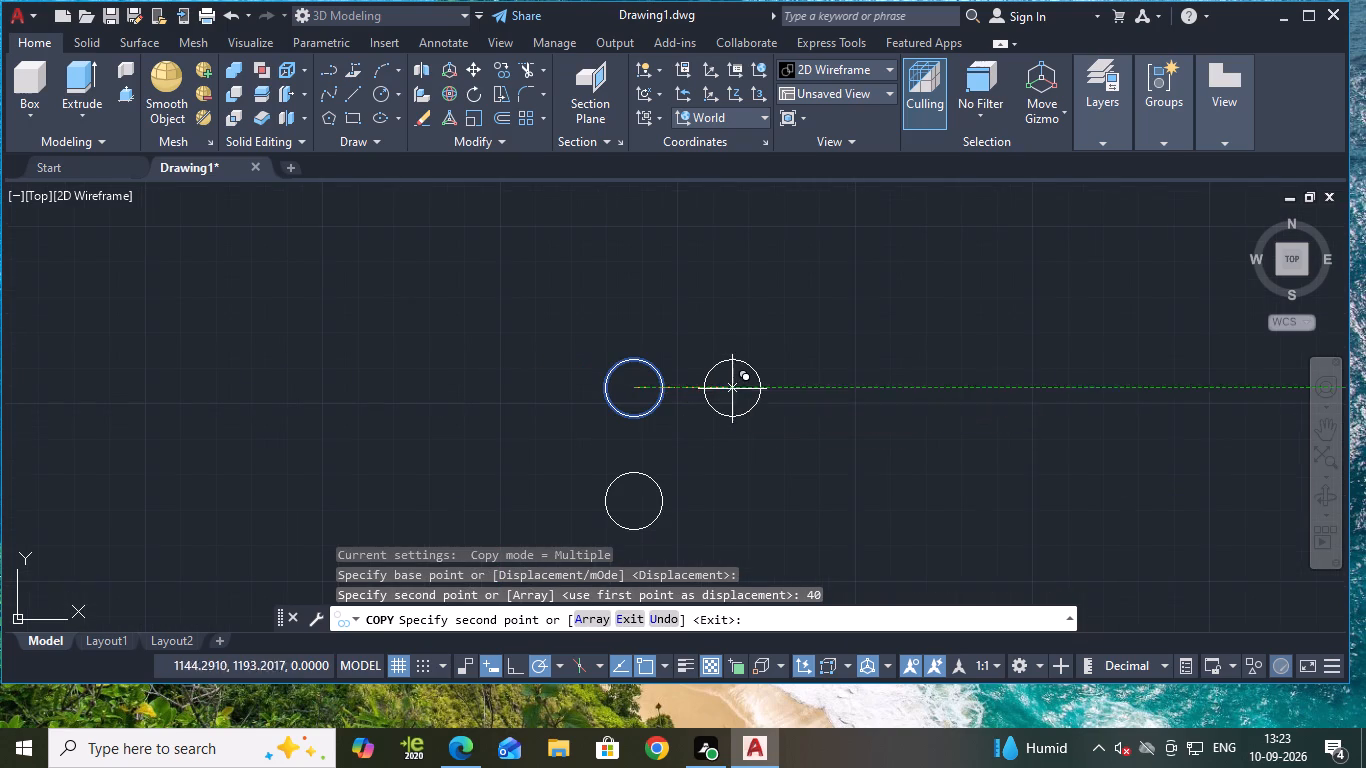
key(Escape)
Draw a vertical line joining the centres of the upper and lower circles.
click(349, 101)
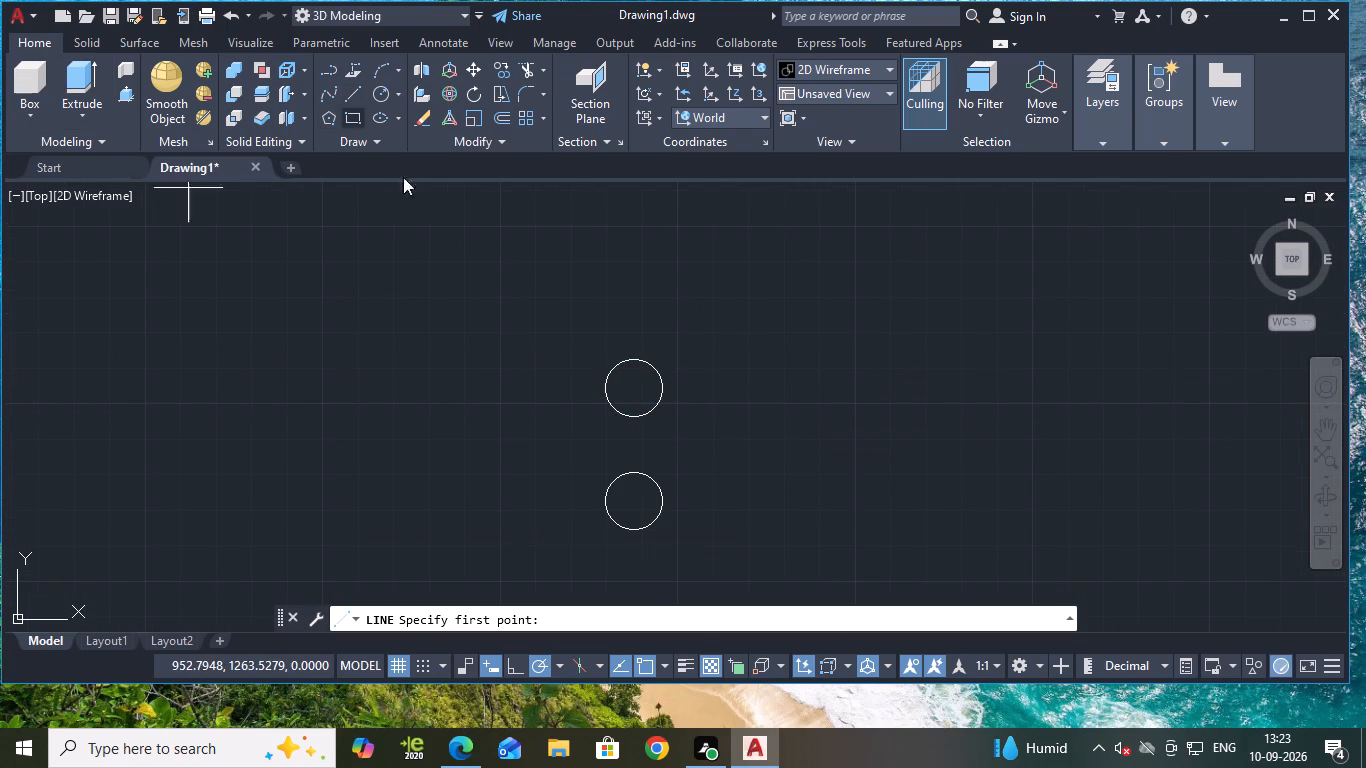
click(637, 387)
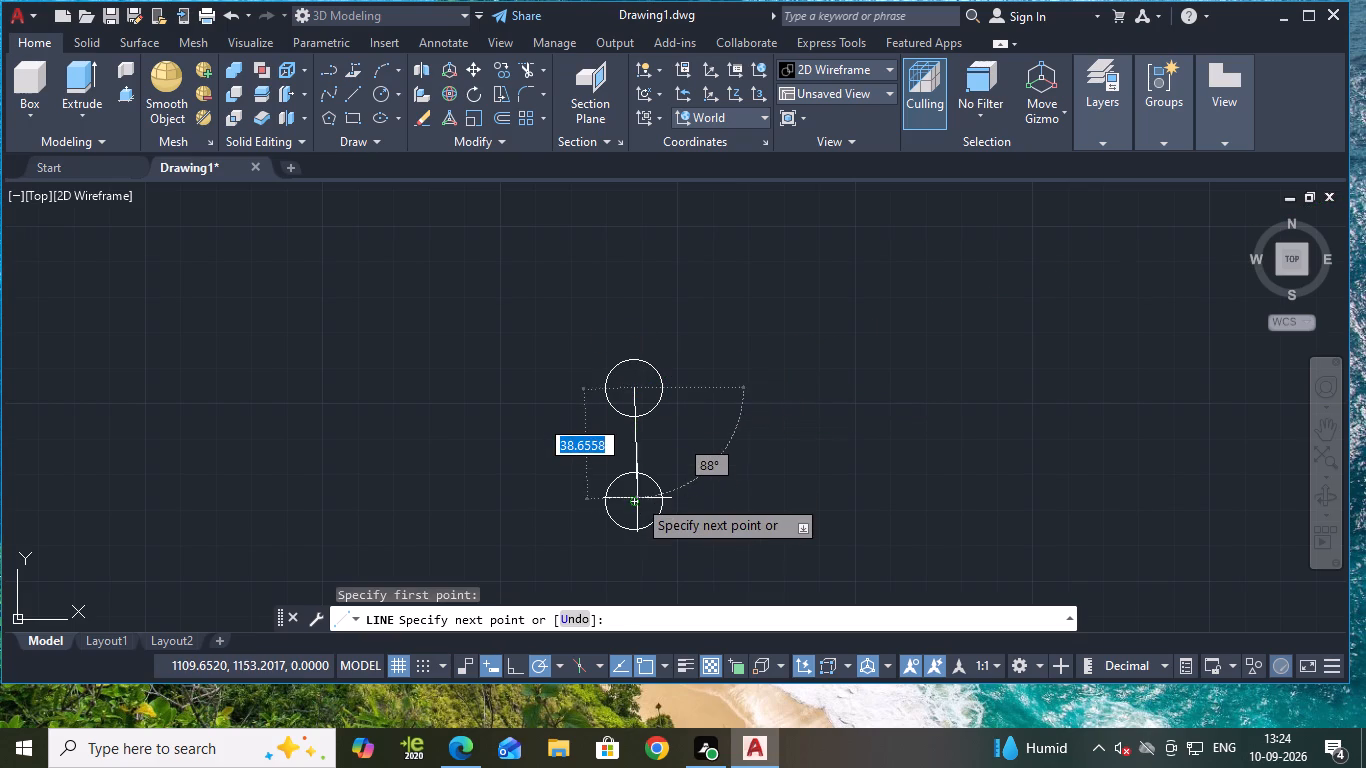
scroll(637, 499, up, 2)
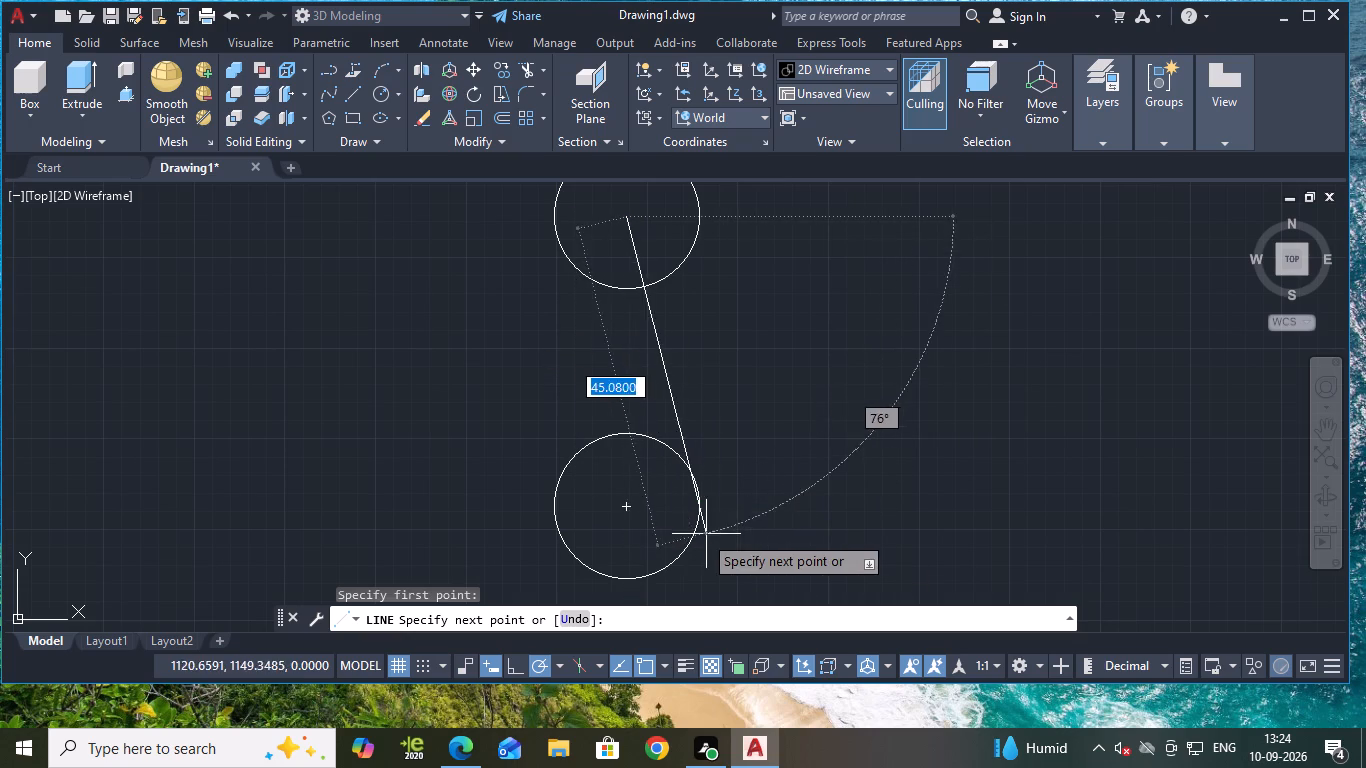
click(627, 509)
key(Escape)
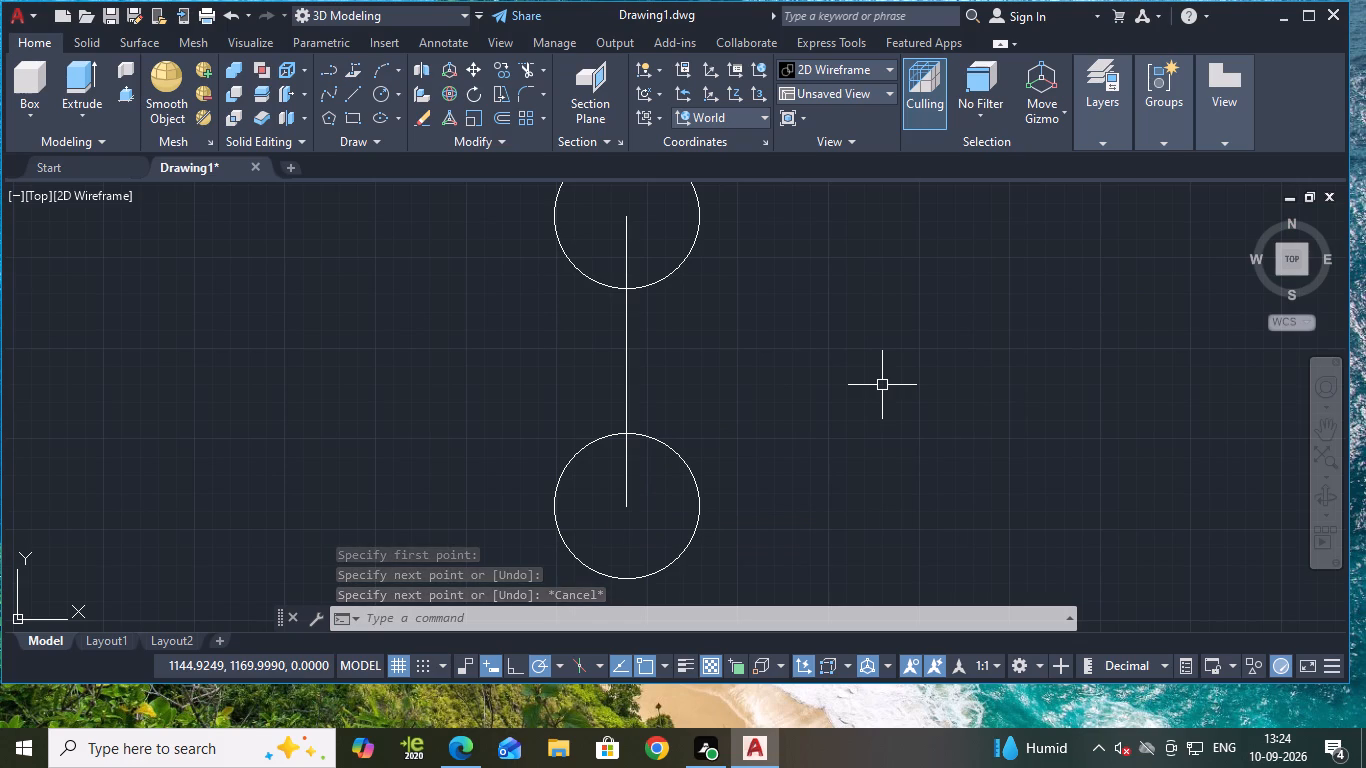
Offset the vertical line joining the circle centres 40 units to its right.
key(o)
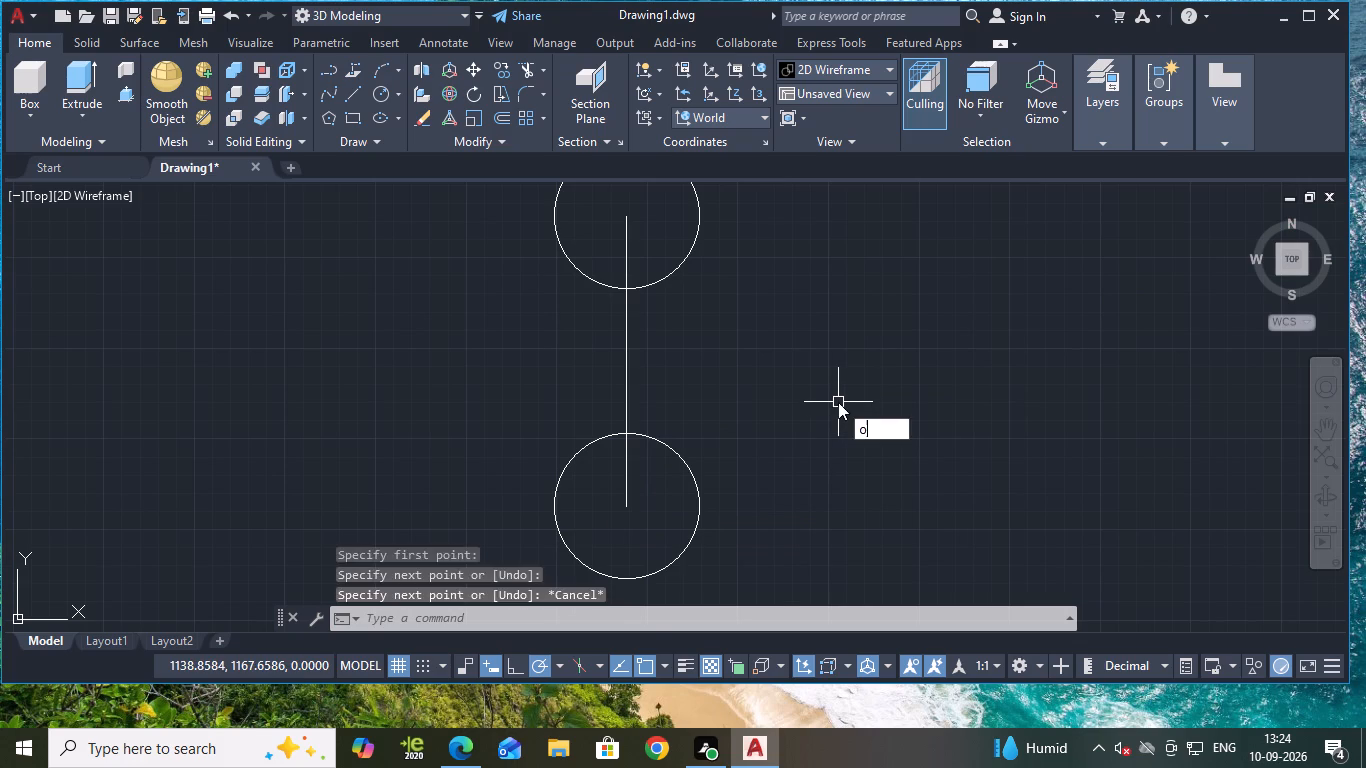
key(Return)
key(Return)
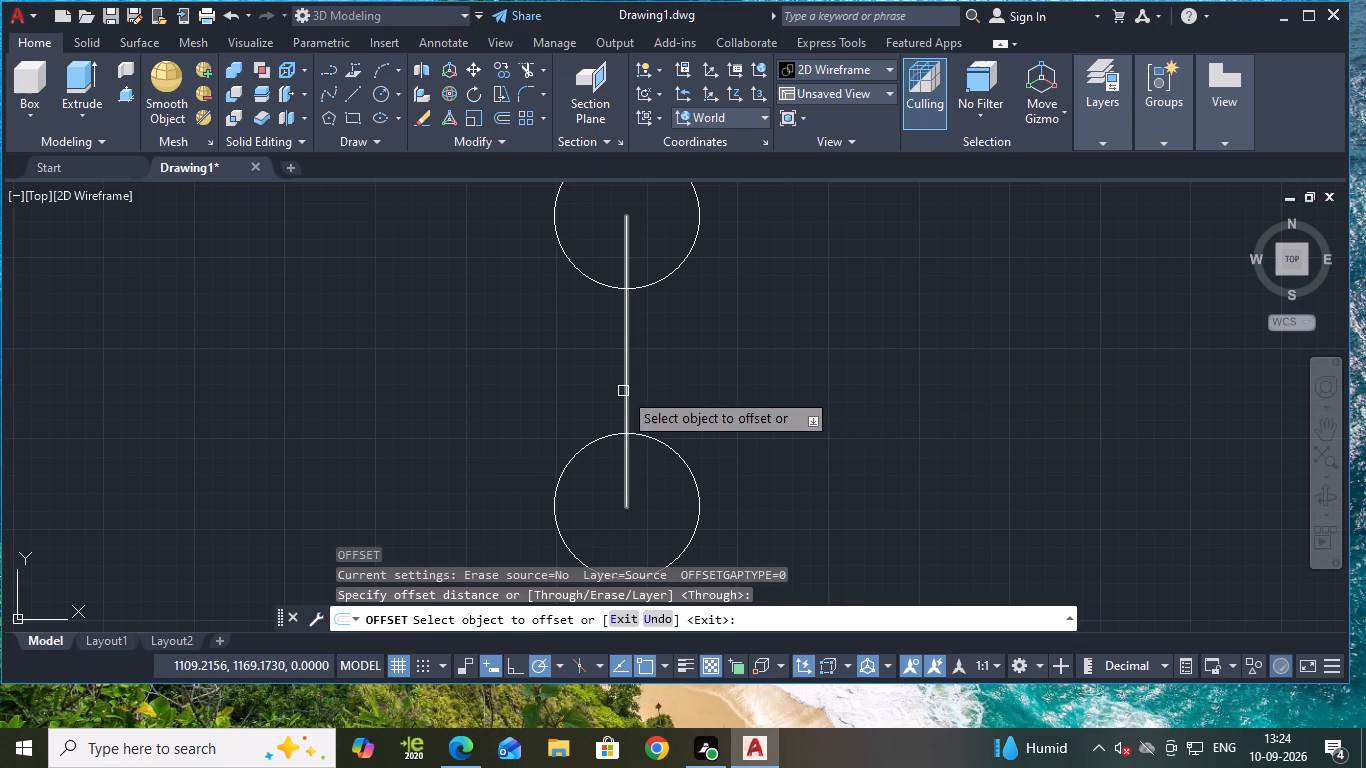
click(623, 391)
text(40)
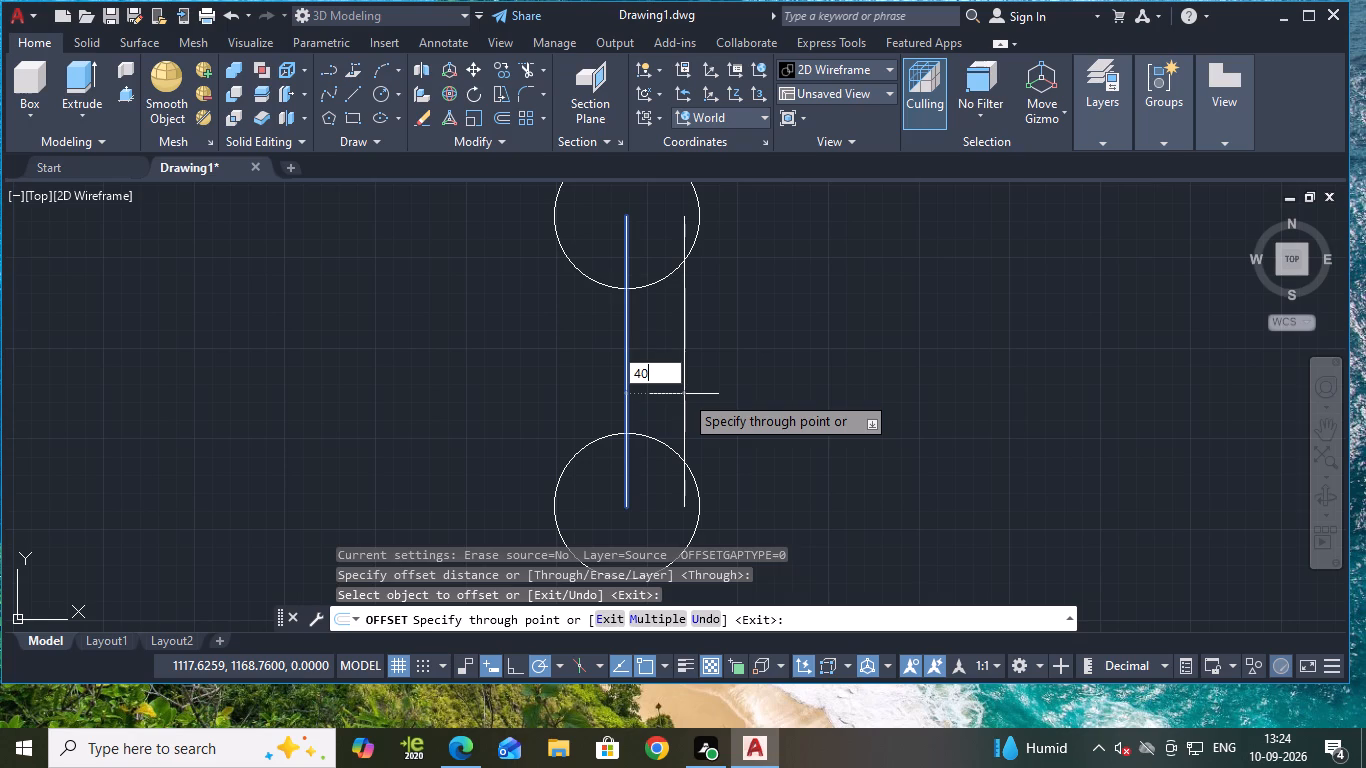
key(Return)
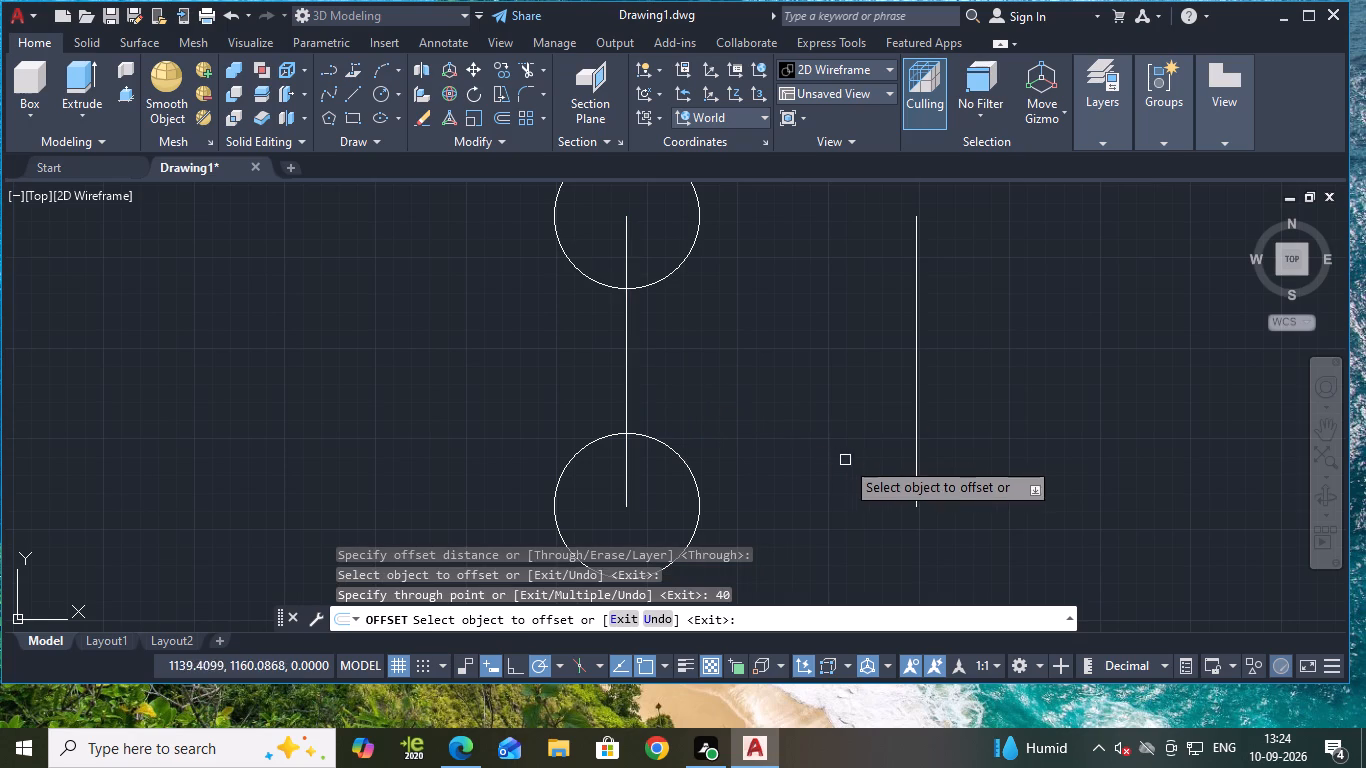
Offset the new vertical line a further 25 units to its right, away from the circles.
click(917, 426)
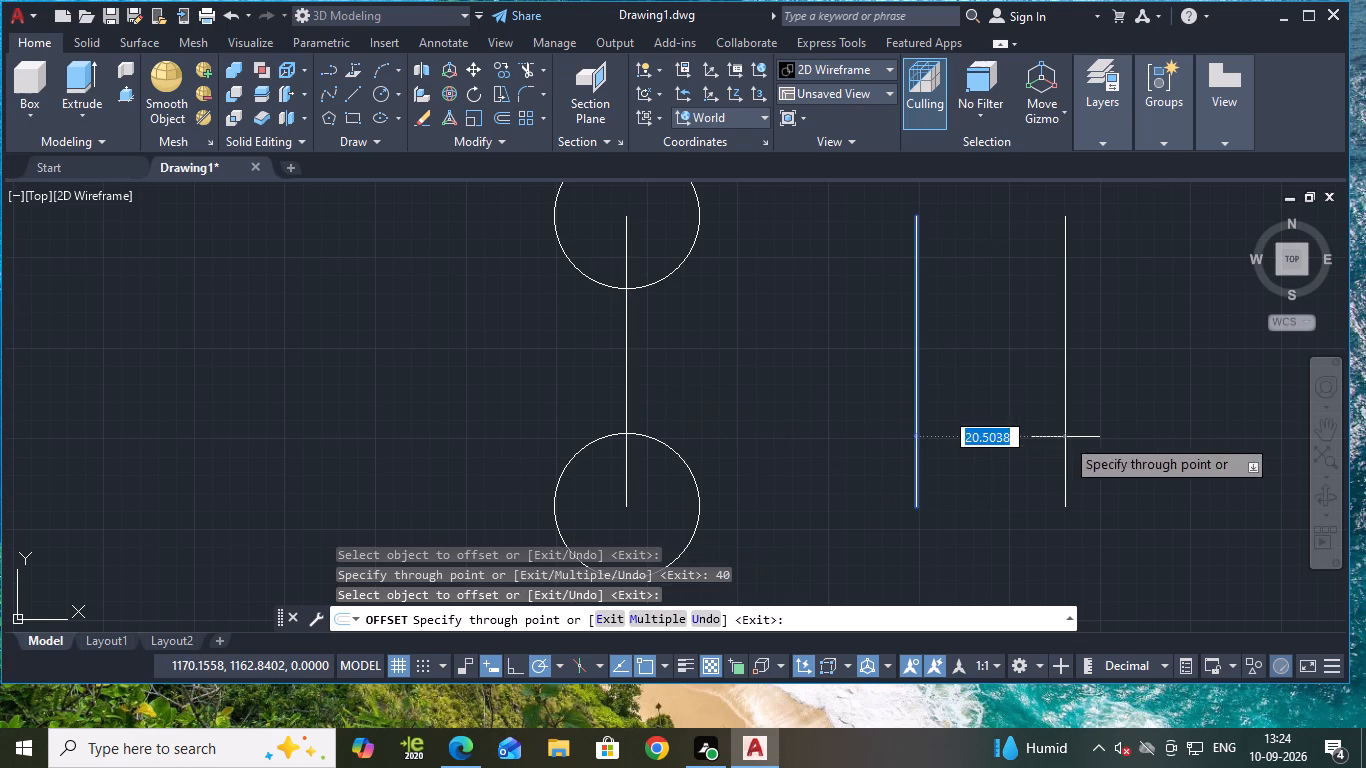
middle_drag(1065, 437, 907, 447)
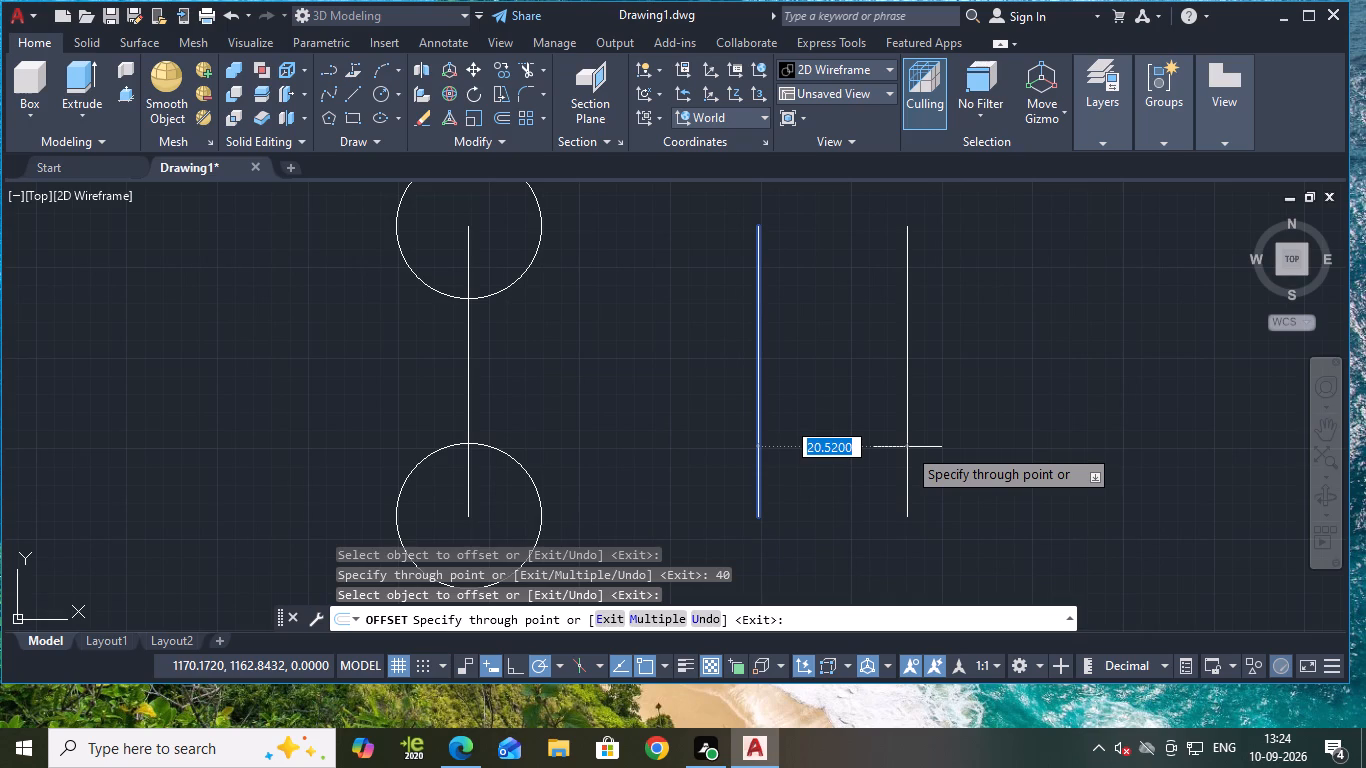
text(25)
key(Return)
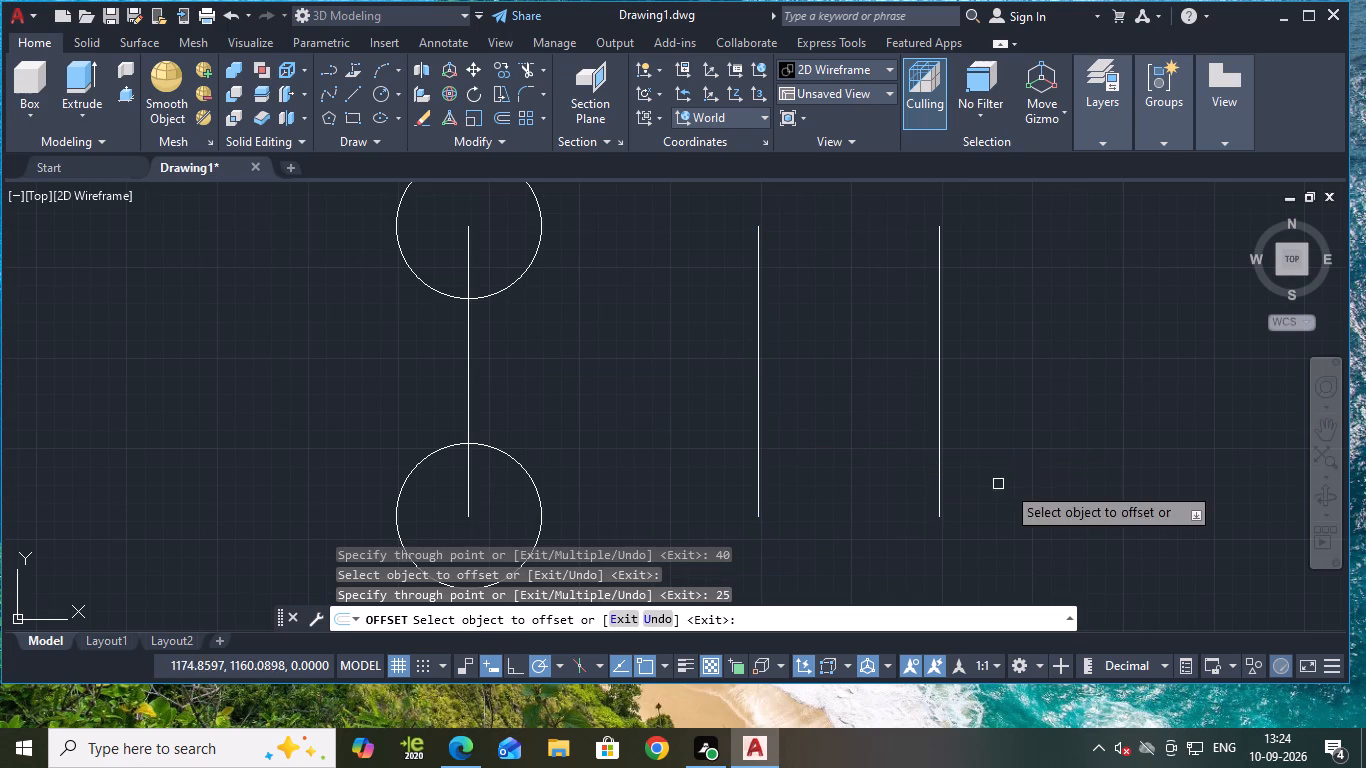
Offset the rightmost vertical line another 20 units to its right.
click(939, 473)
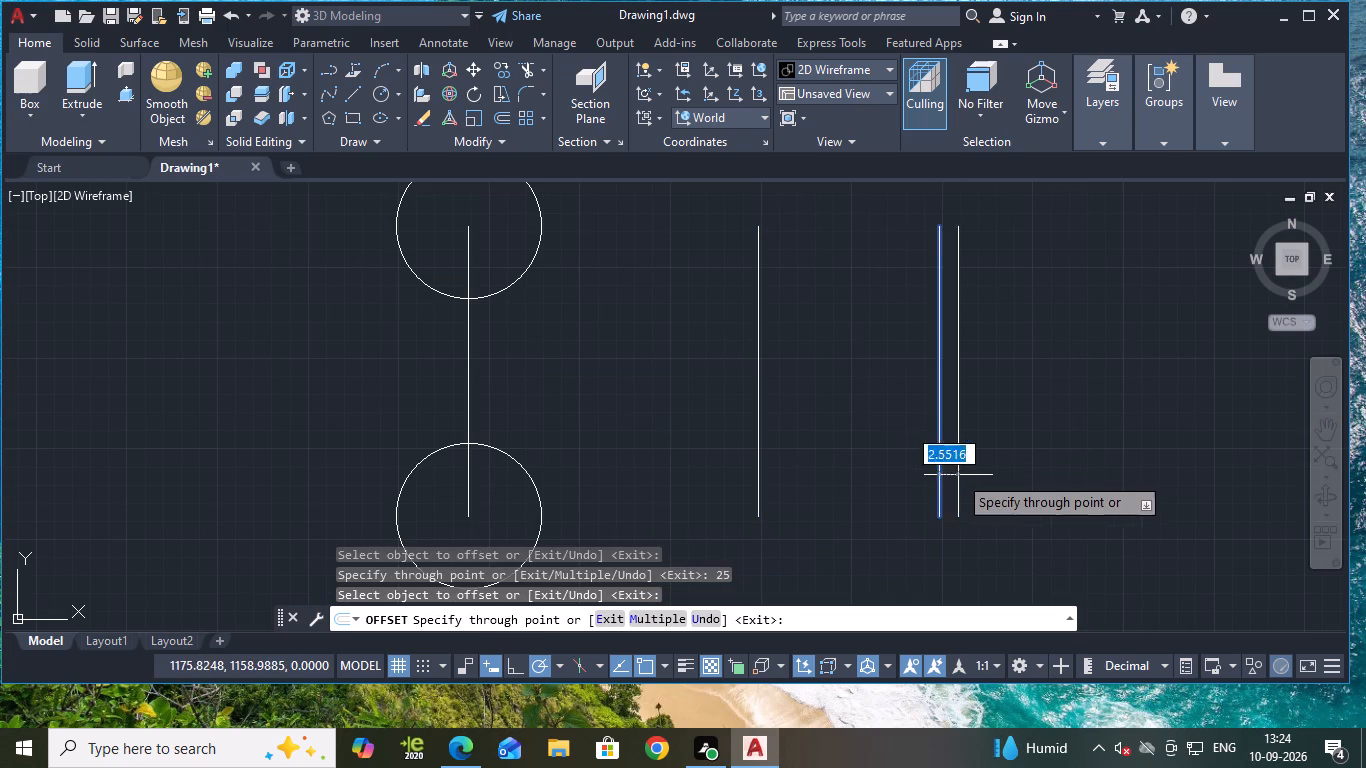
key(2)
key(0)
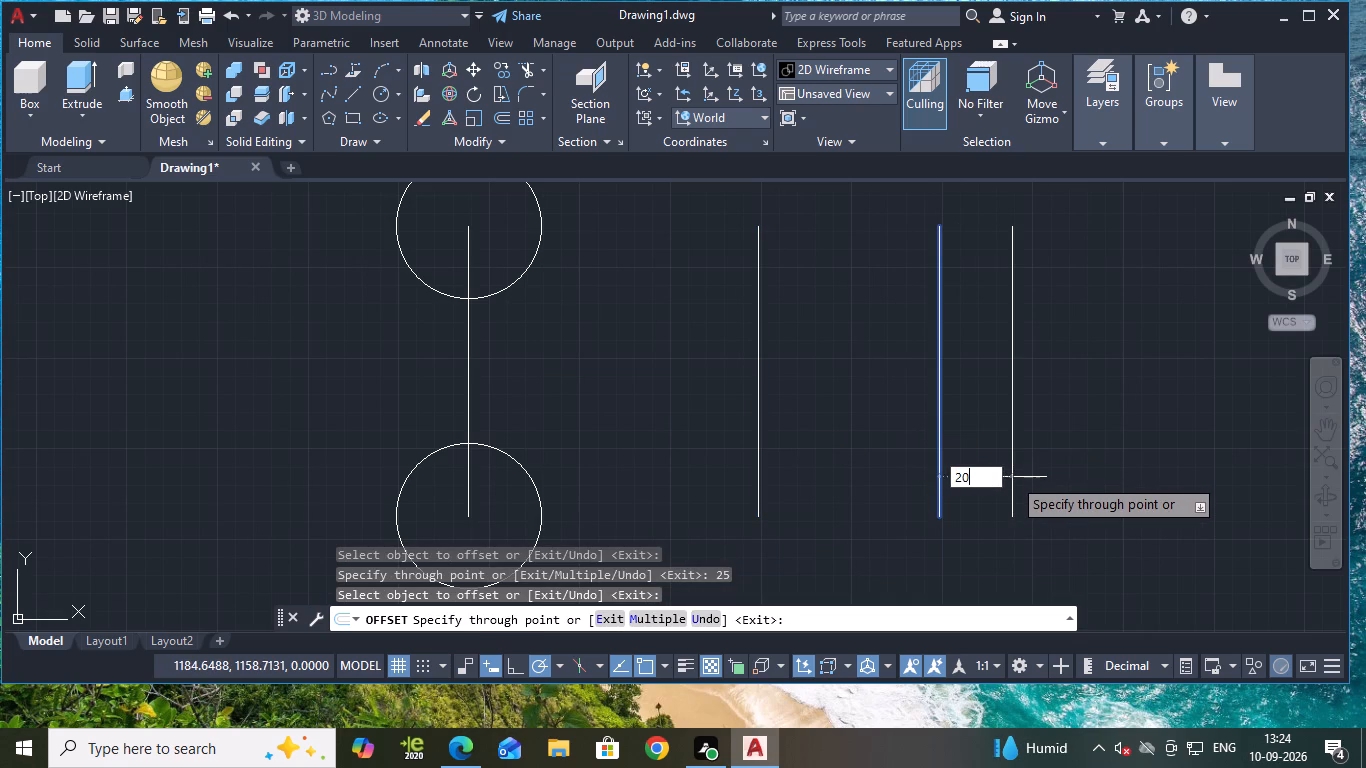
key(Return)
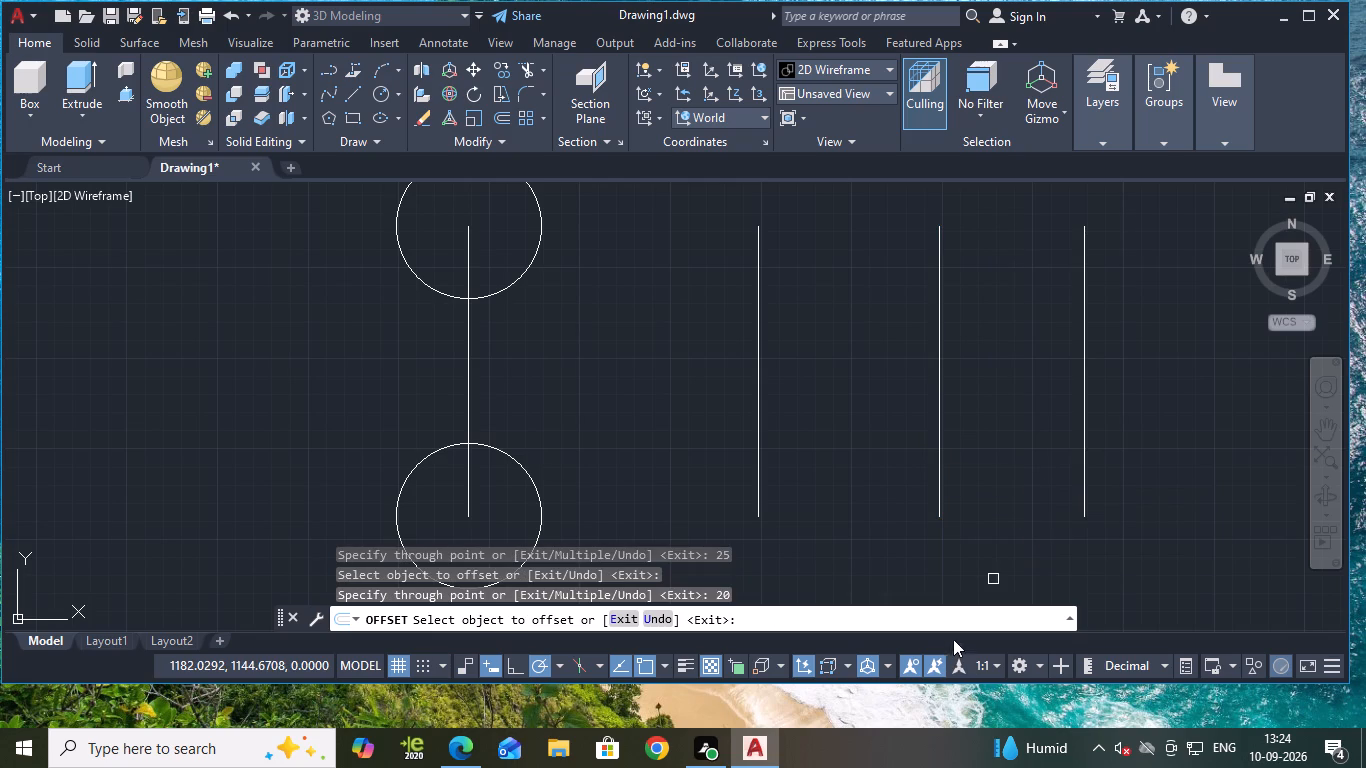
Offset the rightmost vertical line another 30 units to its right.
middle_drag(1127, 465, 1125, 465)
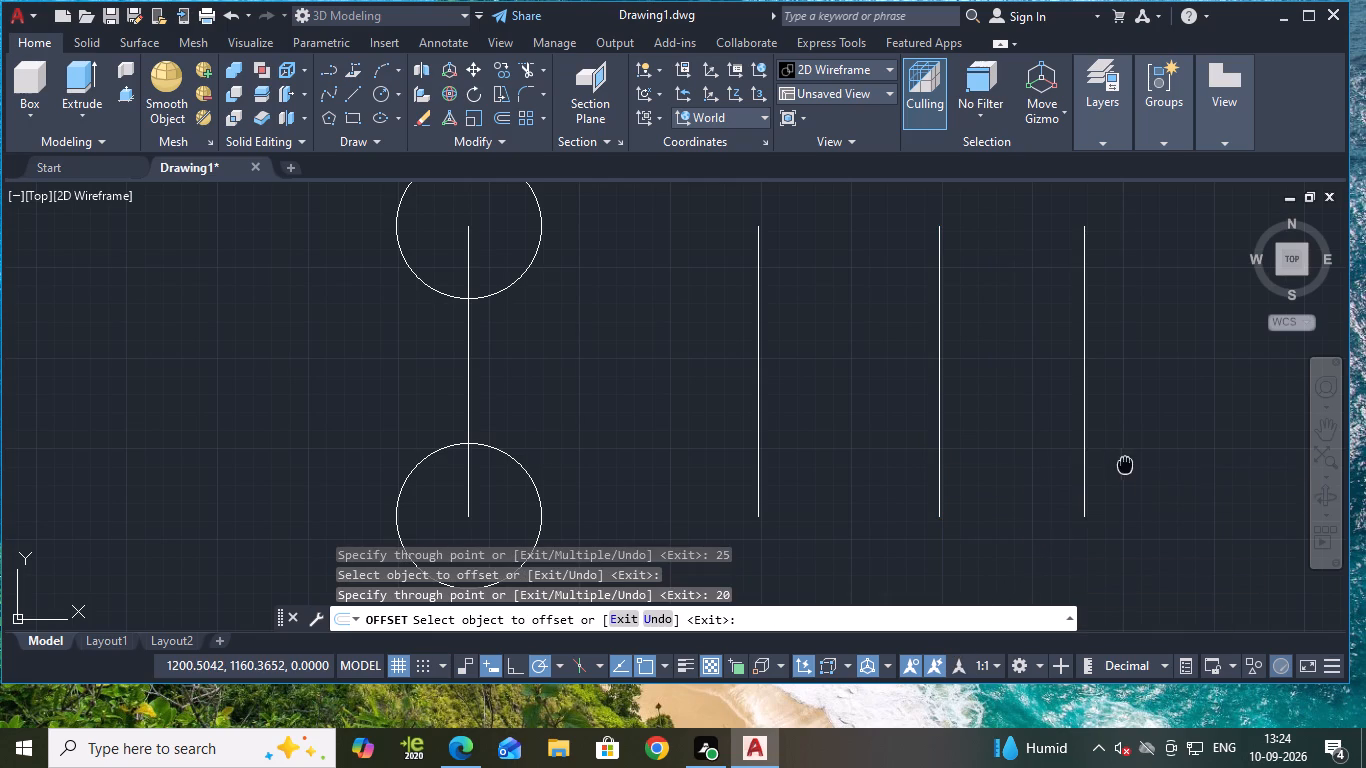
middle_drag(1125, 465, 925, 492)
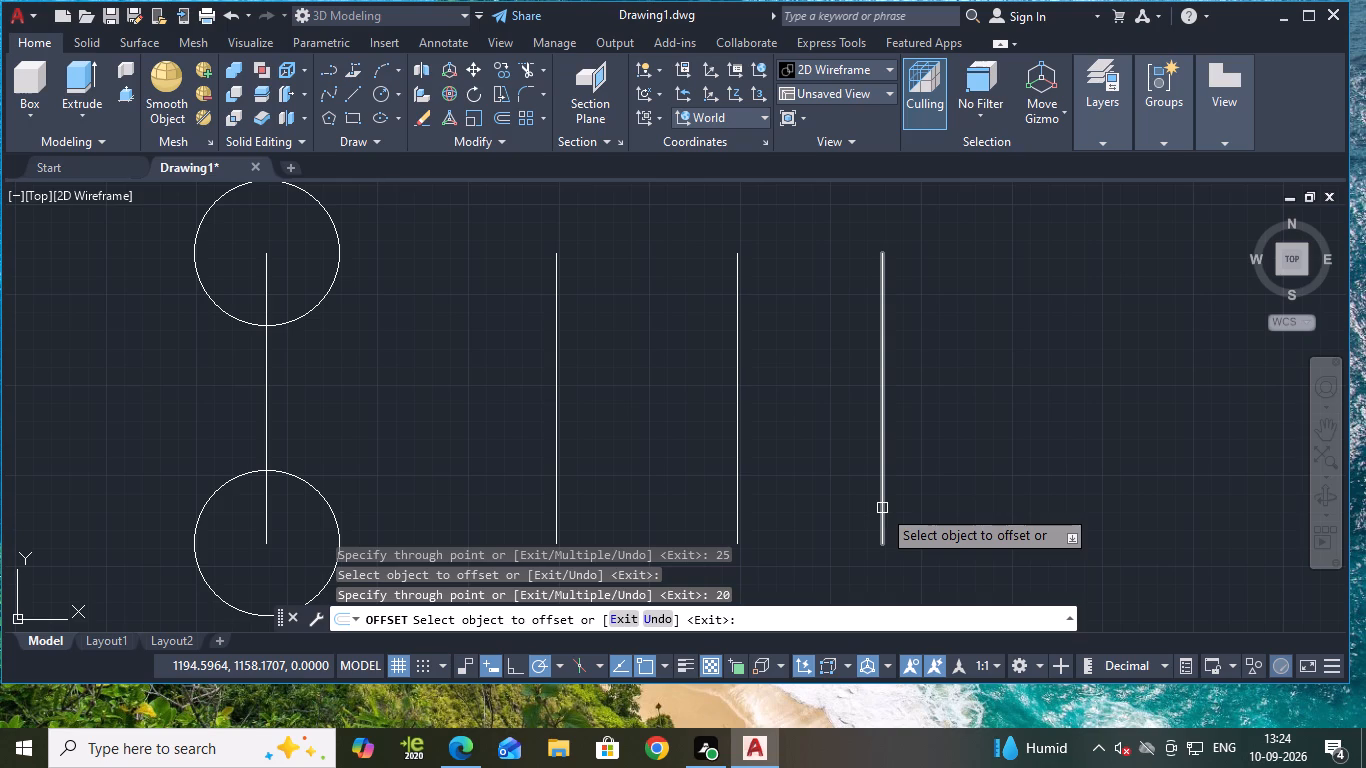
click(882, 508)
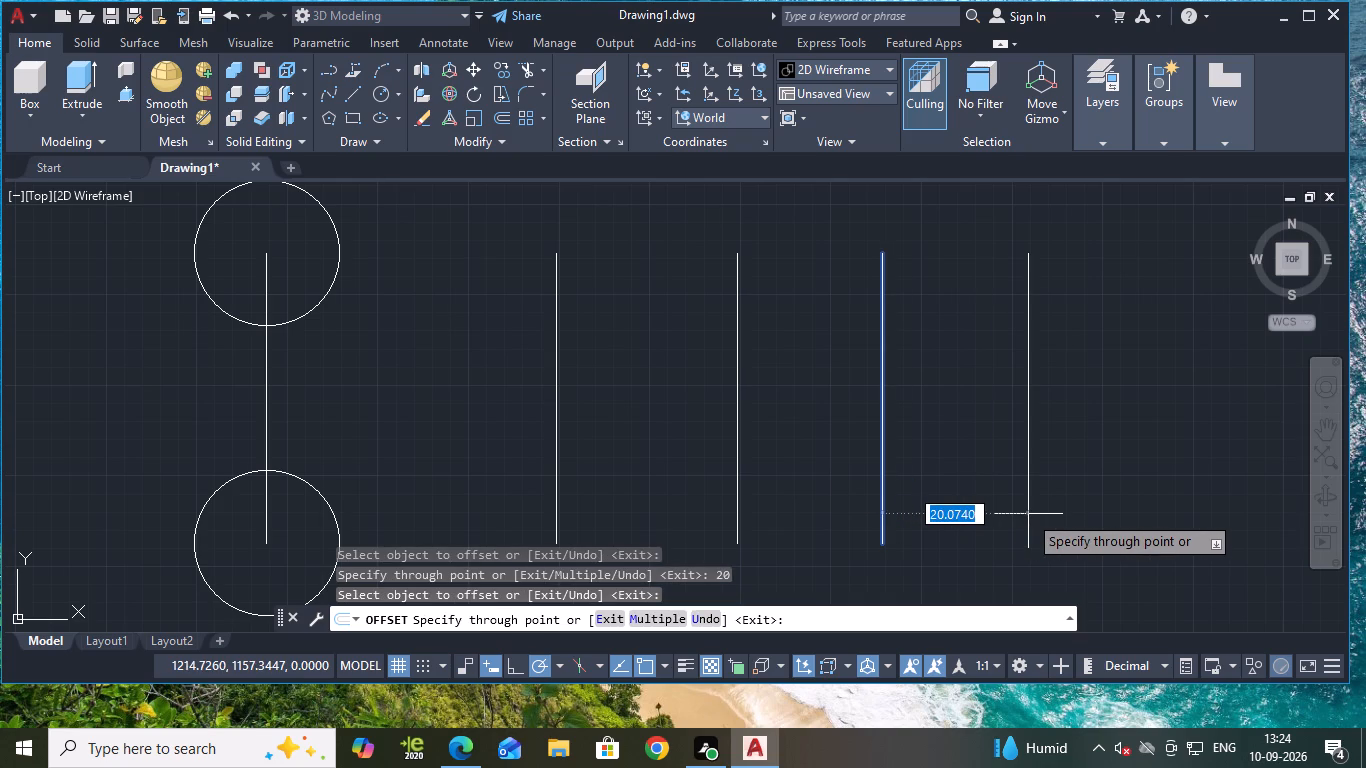
key(3)
key(0)
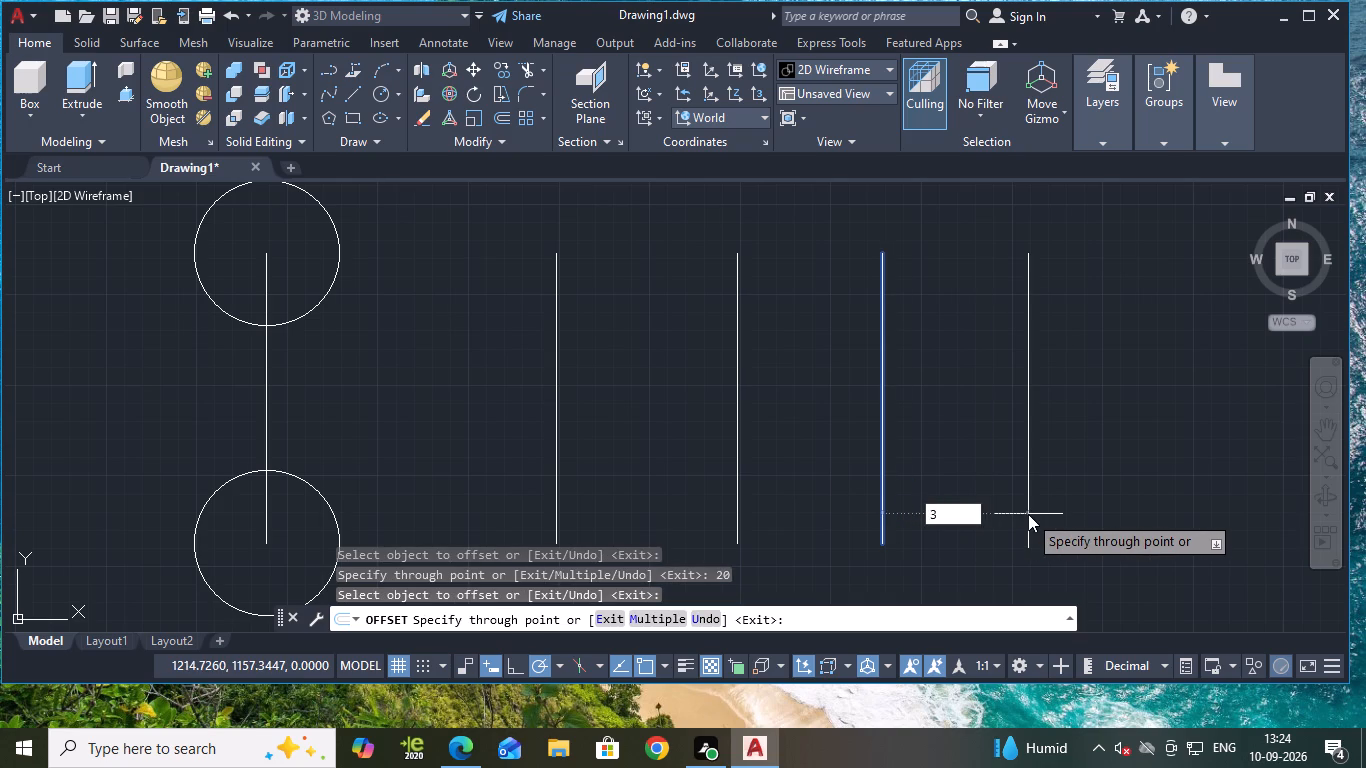
key(Return)
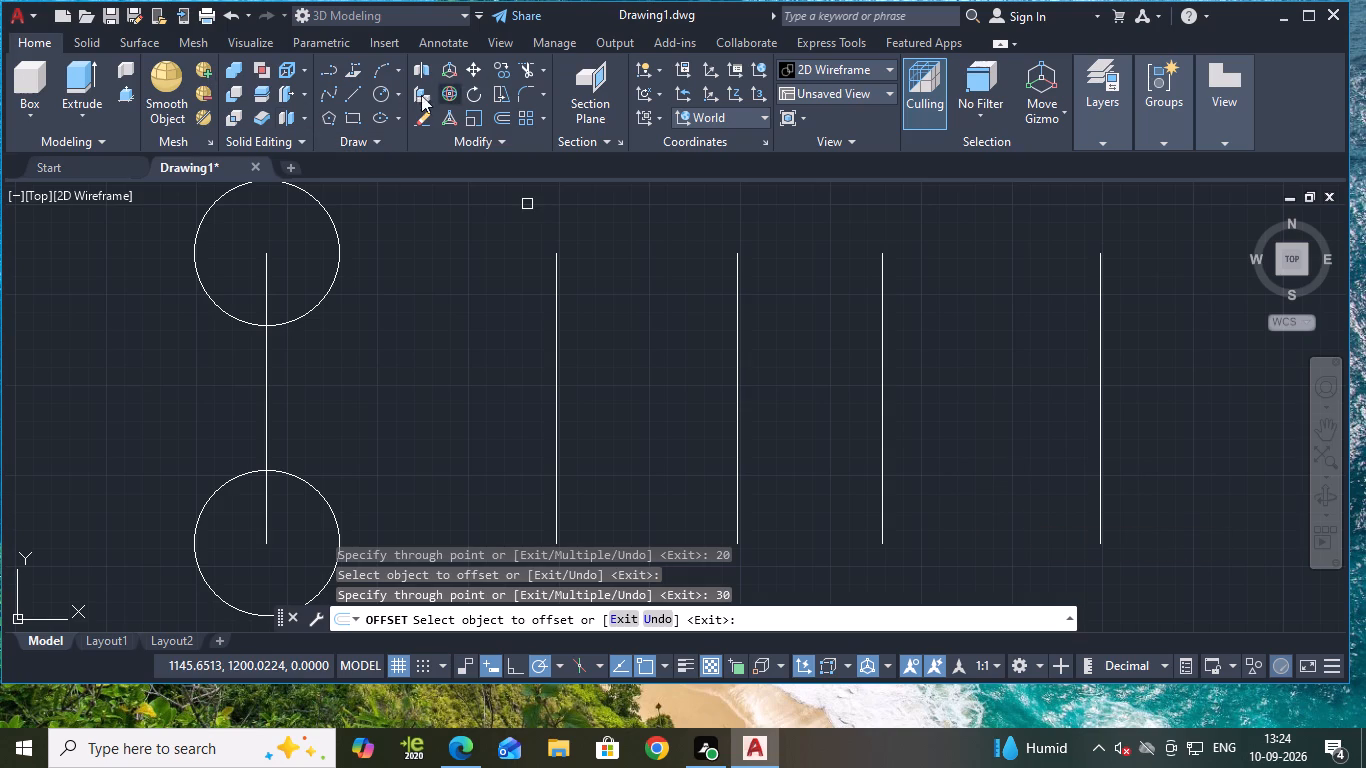
Draw a horizontal centre line about 128 units long from the midpoint of the line joining the circles, past the last vertical line.
click(361, 91)
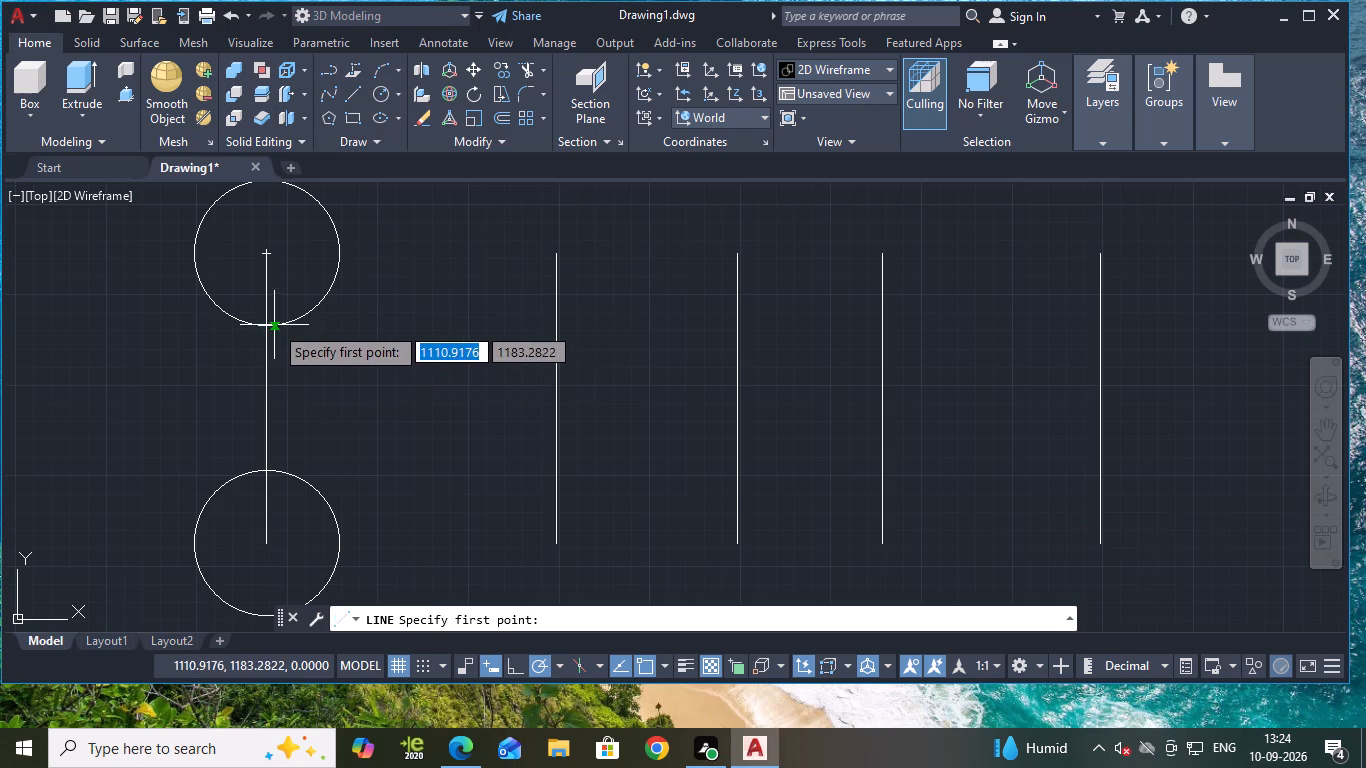
click(267, 397)
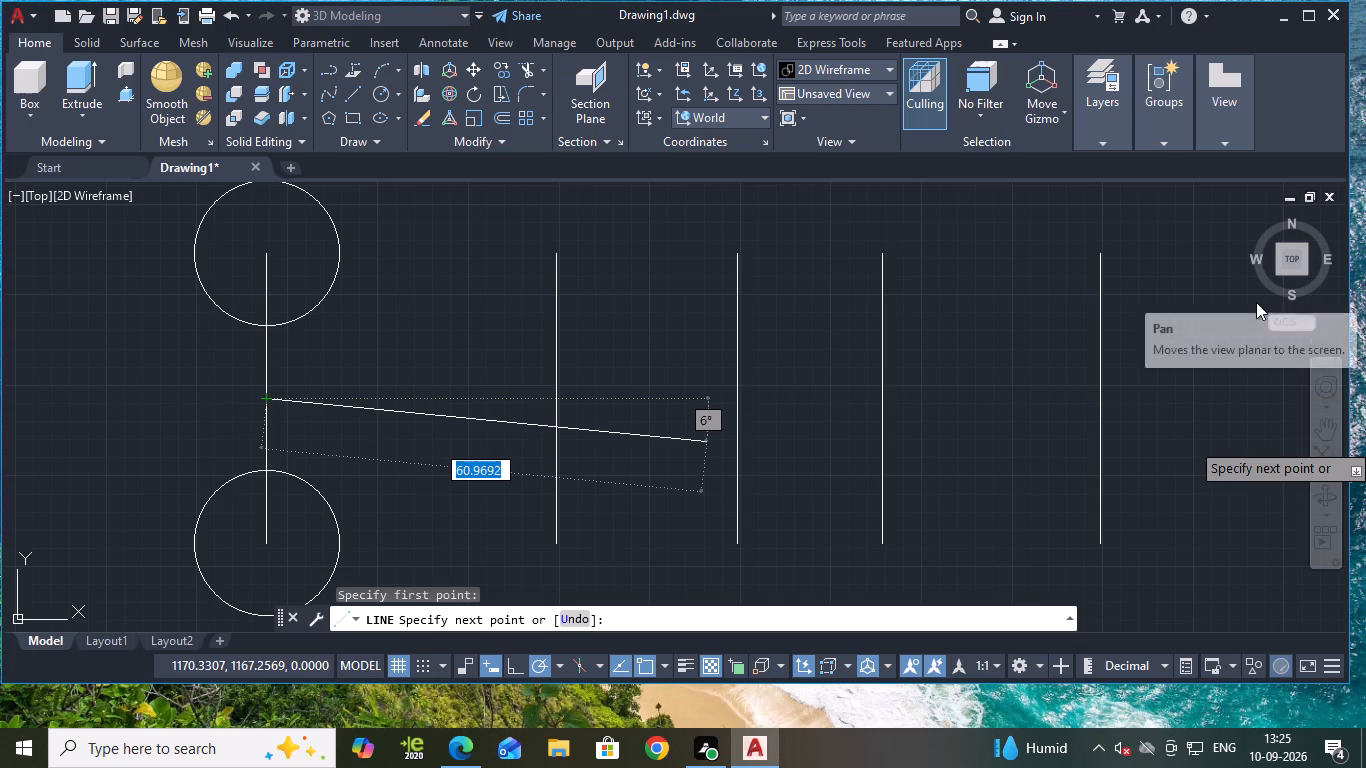
click(1193, 400)
key(Escape)
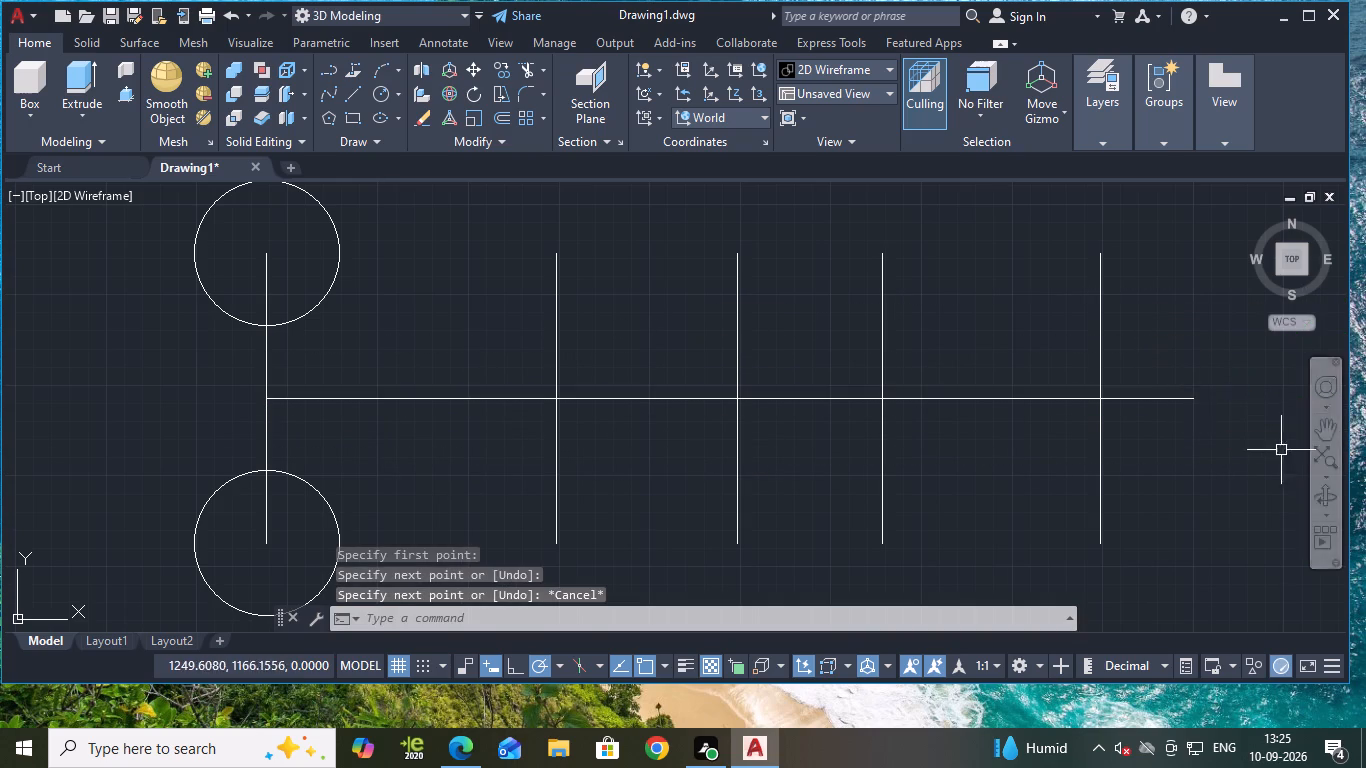
Offset the vertical line joining the circle centres 30 units to its right.
middle_drag(1198, 445, 1169, 451)
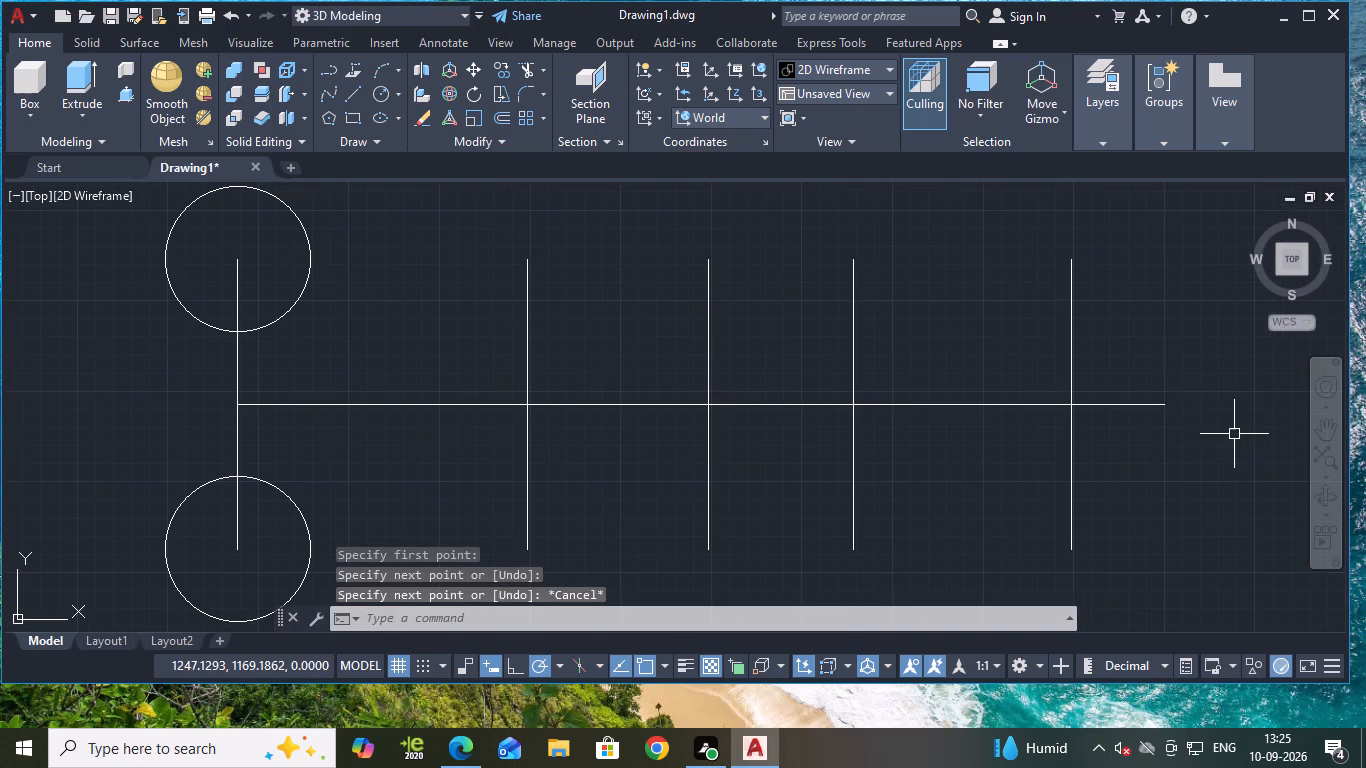
key(o)
key(Return)
key(Return)
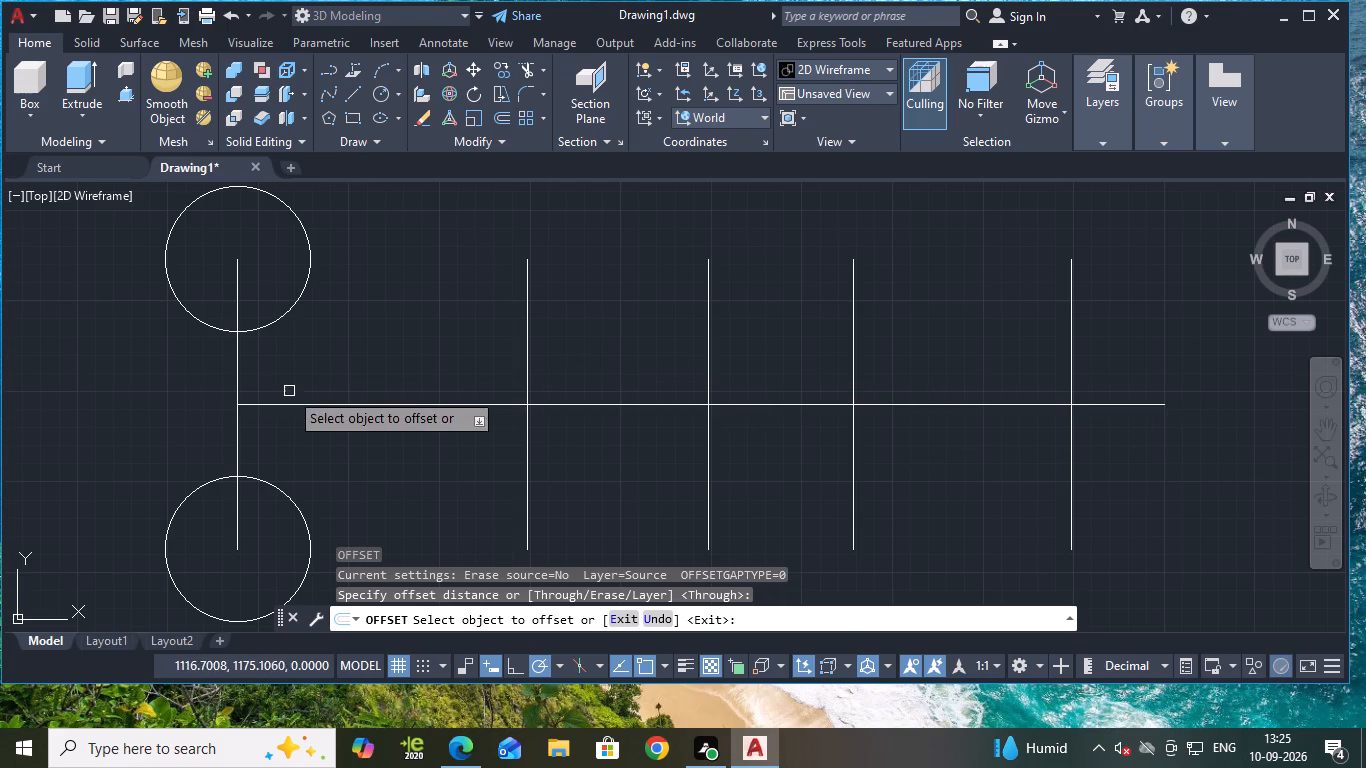
click(239, 374)
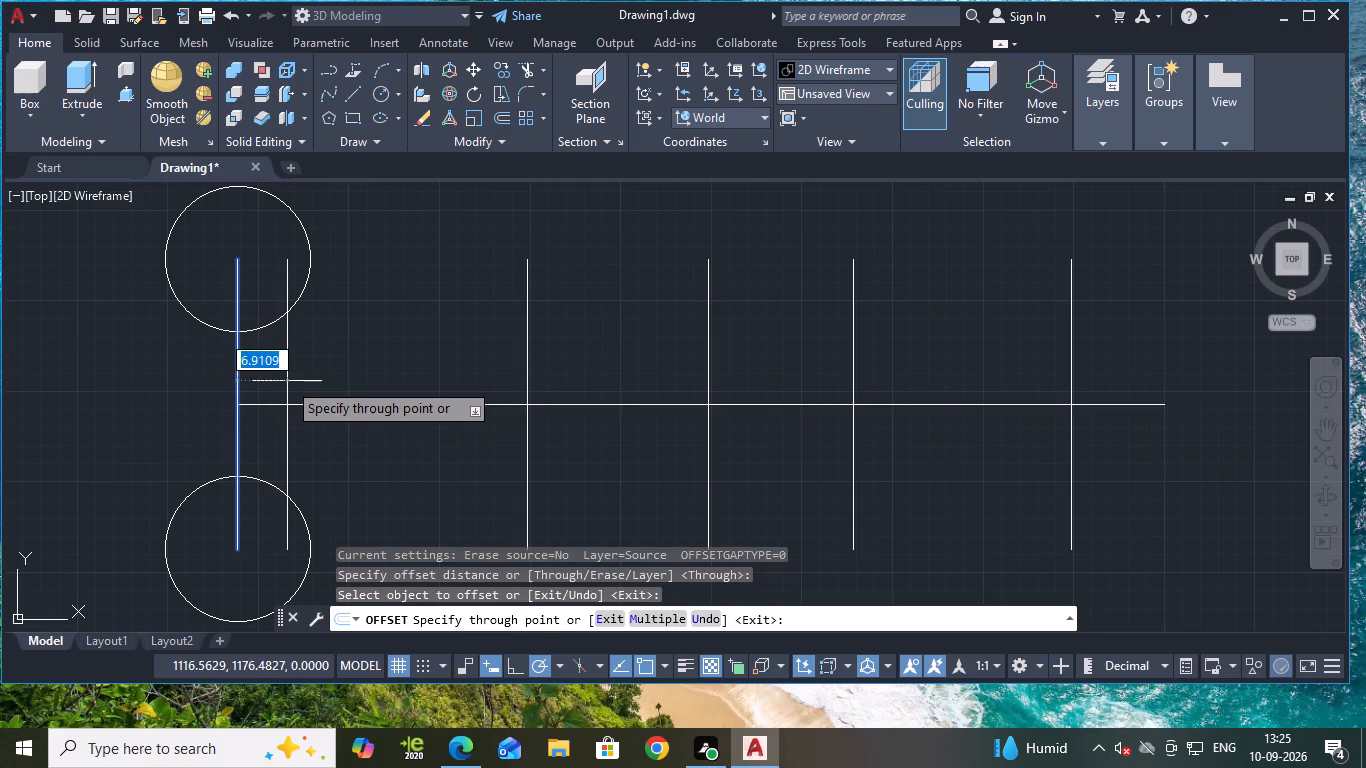
text(30)
key(Return)
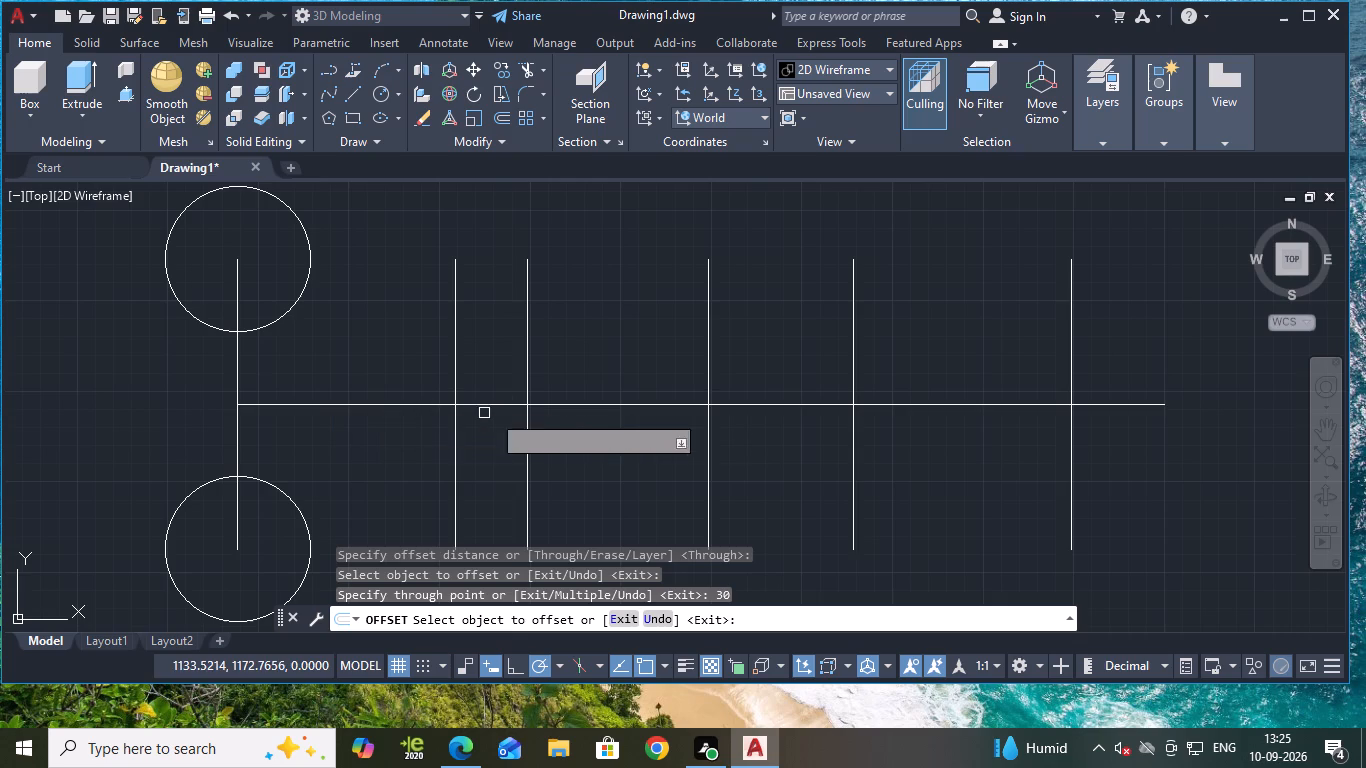
Offset the horizontal centre line 50 units to one side.
click(575, 404)
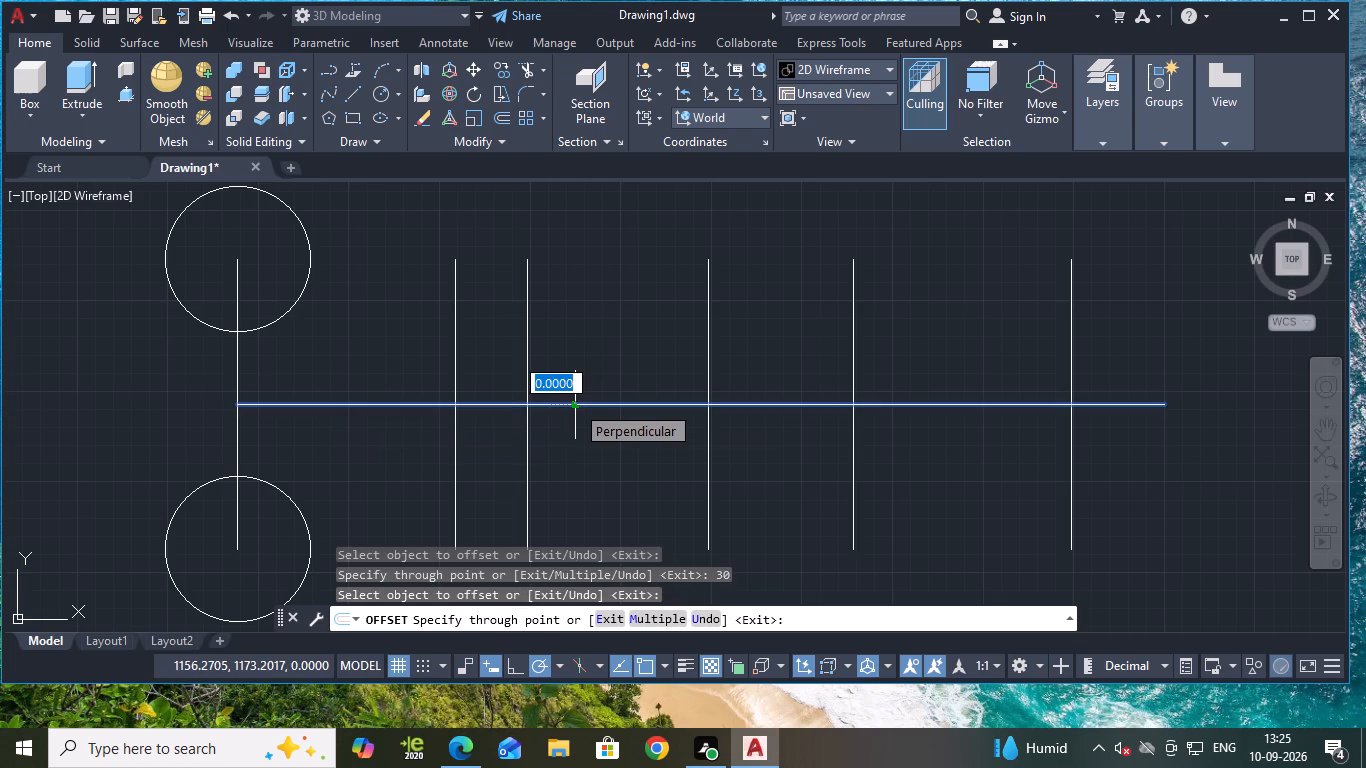
text(50)
key(Return)
click(575, 402)
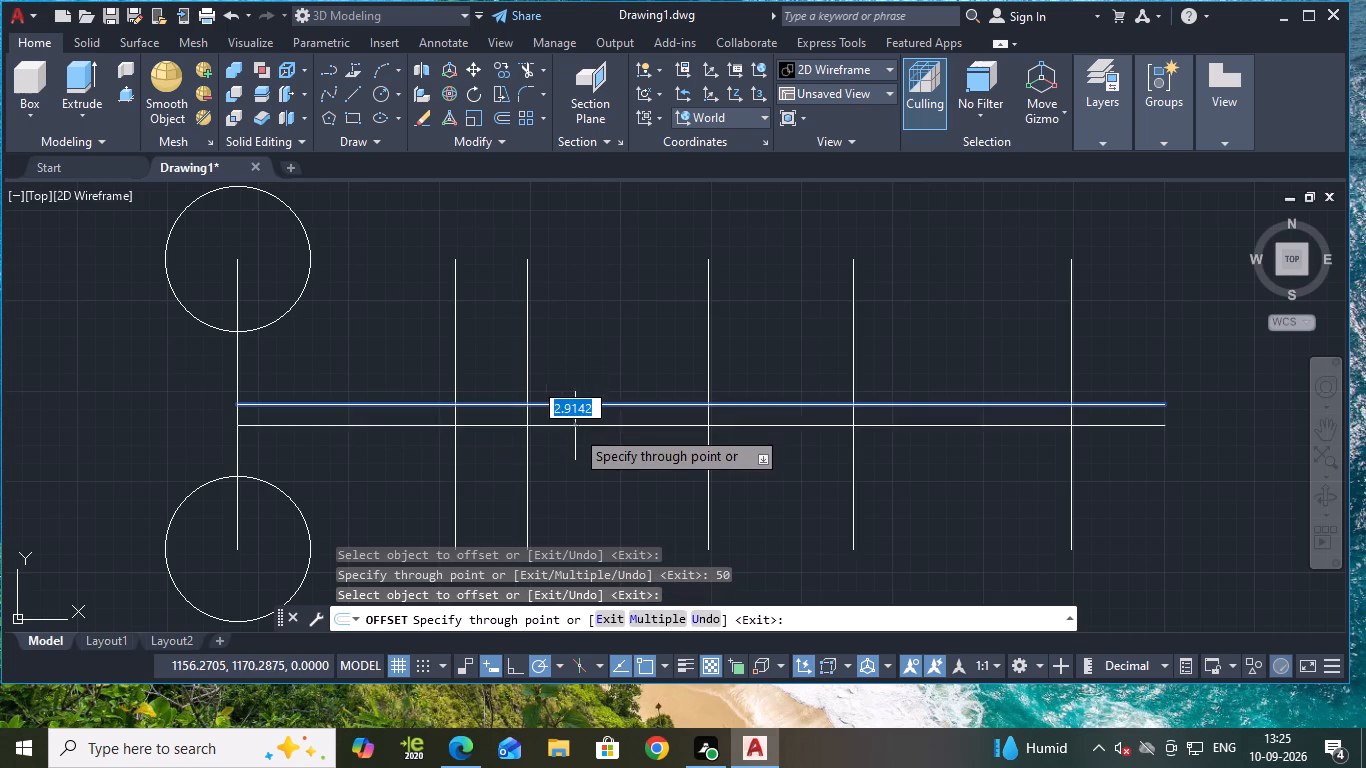
key(Escape)
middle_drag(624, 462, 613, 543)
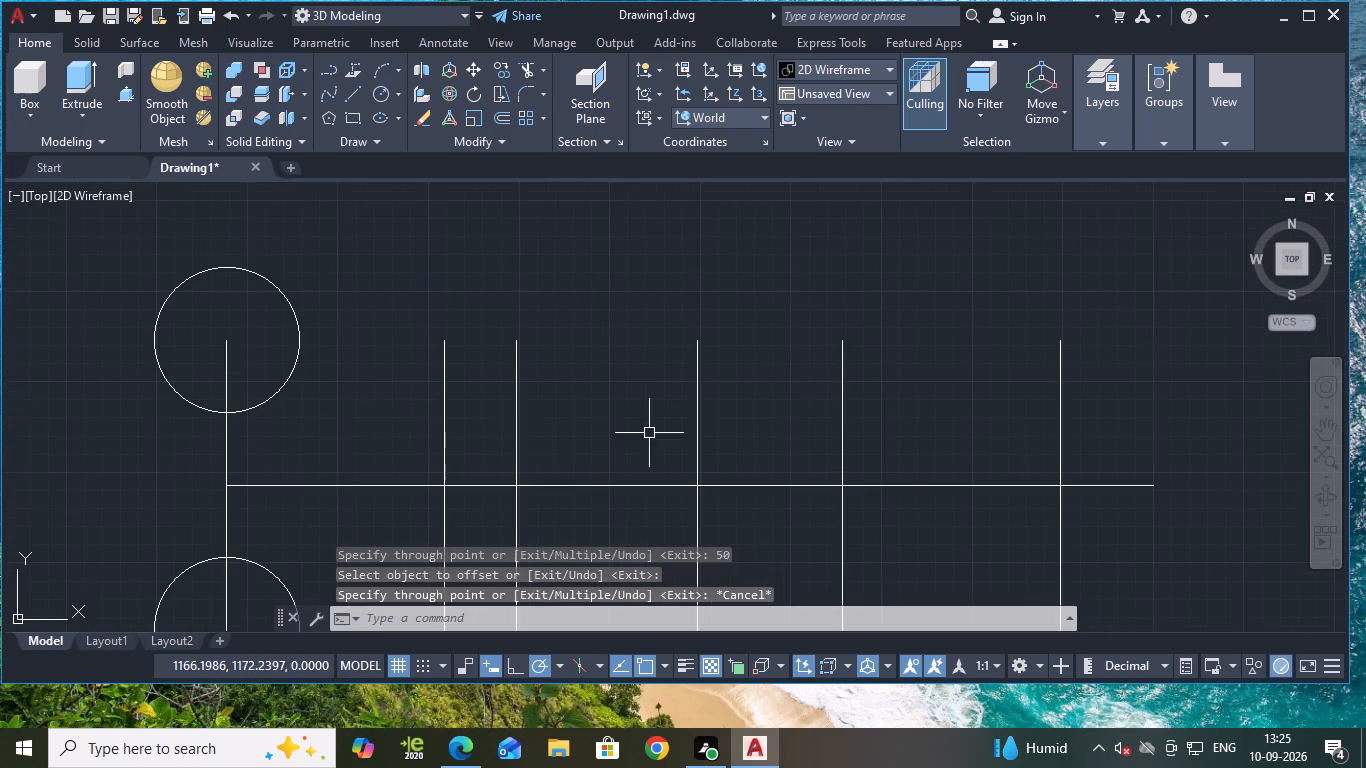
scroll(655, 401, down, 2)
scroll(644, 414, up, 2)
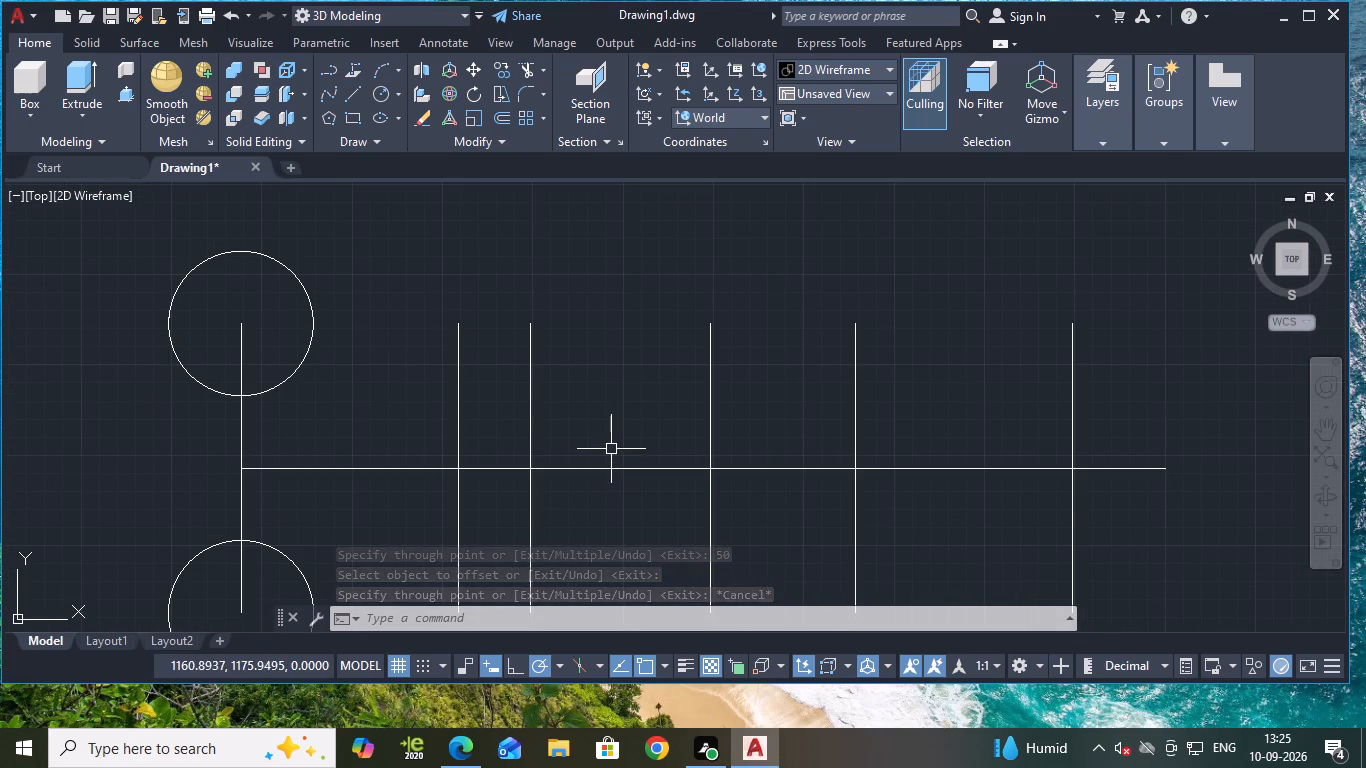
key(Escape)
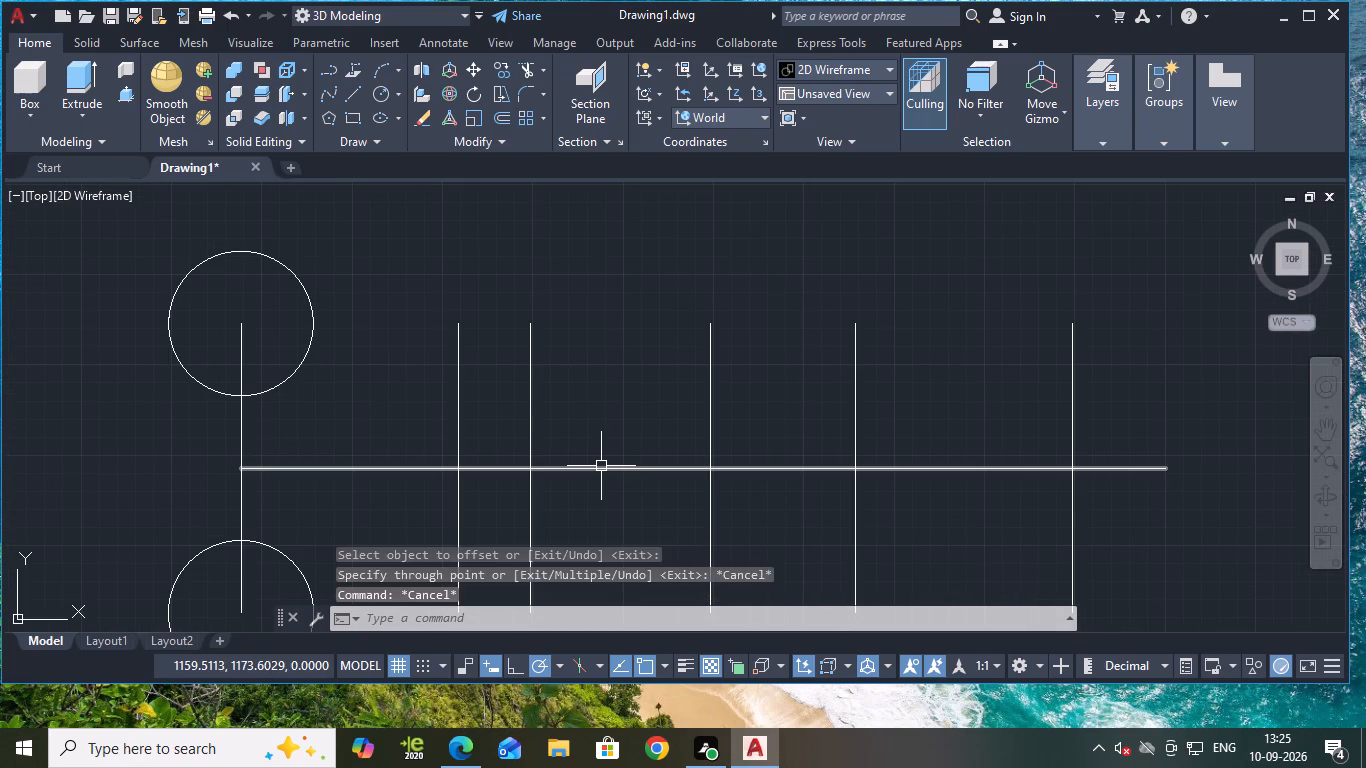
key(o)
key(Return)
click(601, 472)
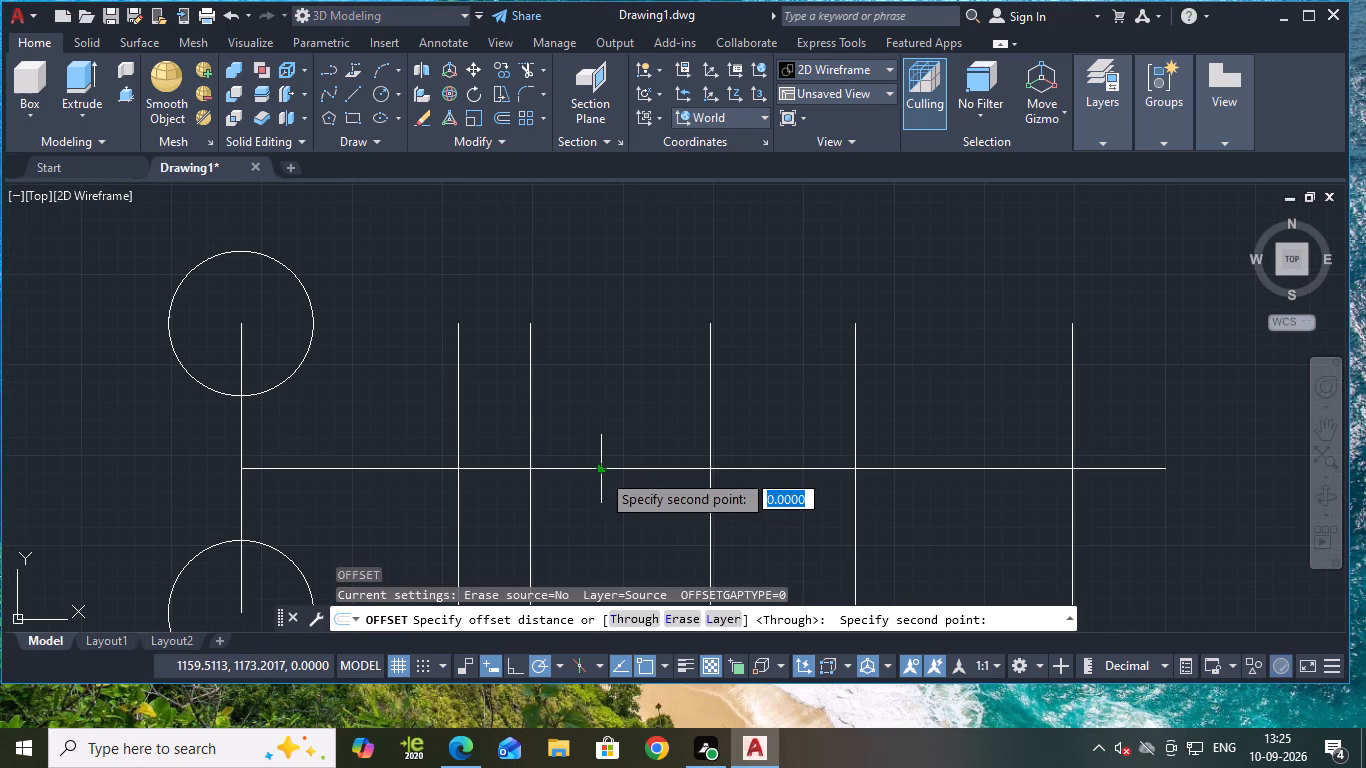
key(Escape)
Offset the horizontal centre line 50 units to the opposite side, giving parallel lines above and below it.
key(o)
key(Return)
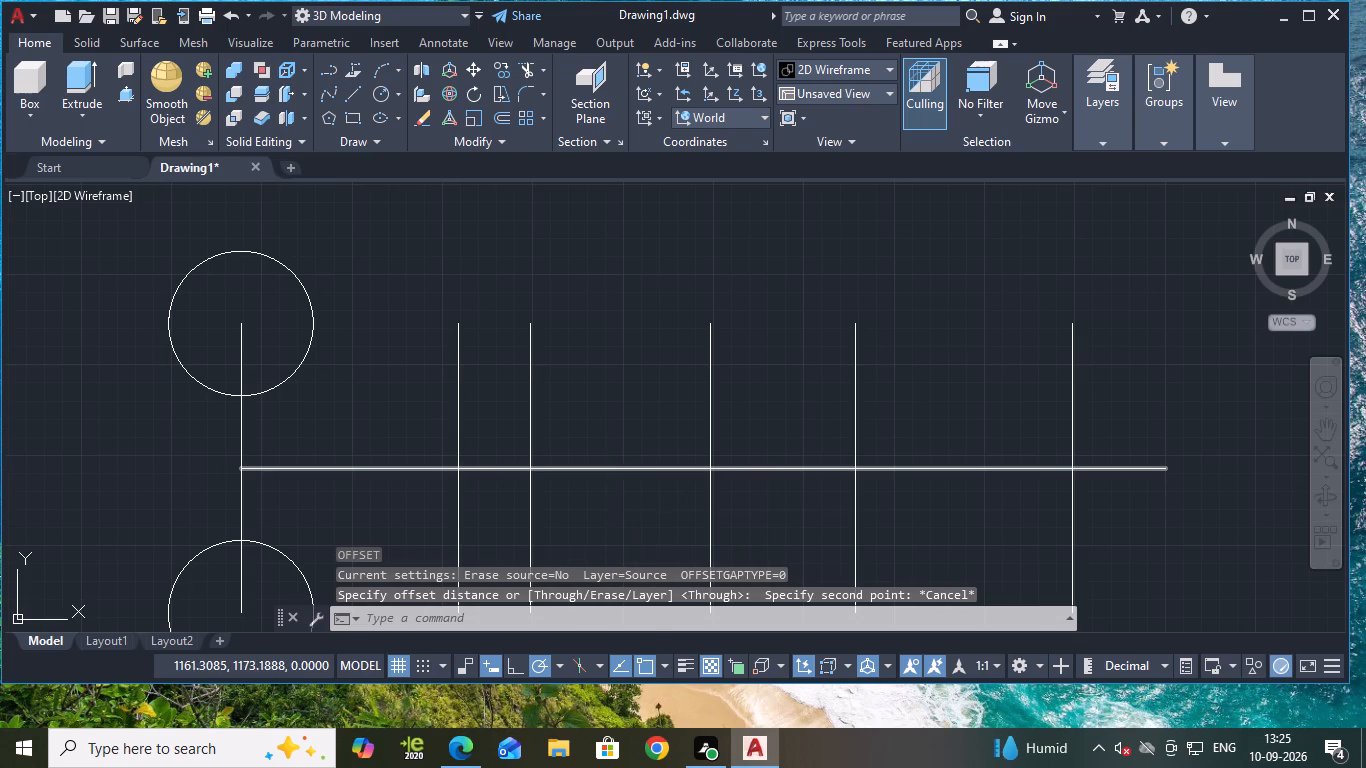
key(Return)
click(614, 469)
text(50)
key(Return)
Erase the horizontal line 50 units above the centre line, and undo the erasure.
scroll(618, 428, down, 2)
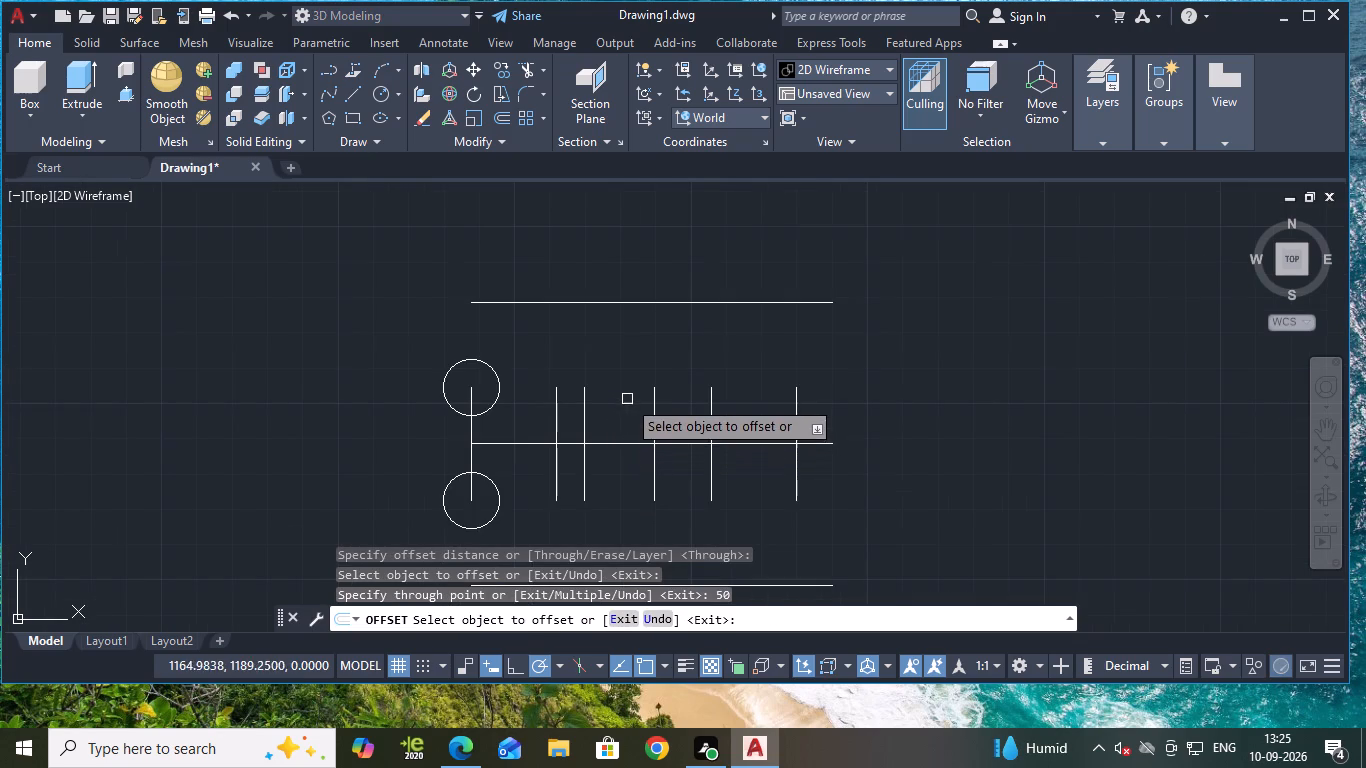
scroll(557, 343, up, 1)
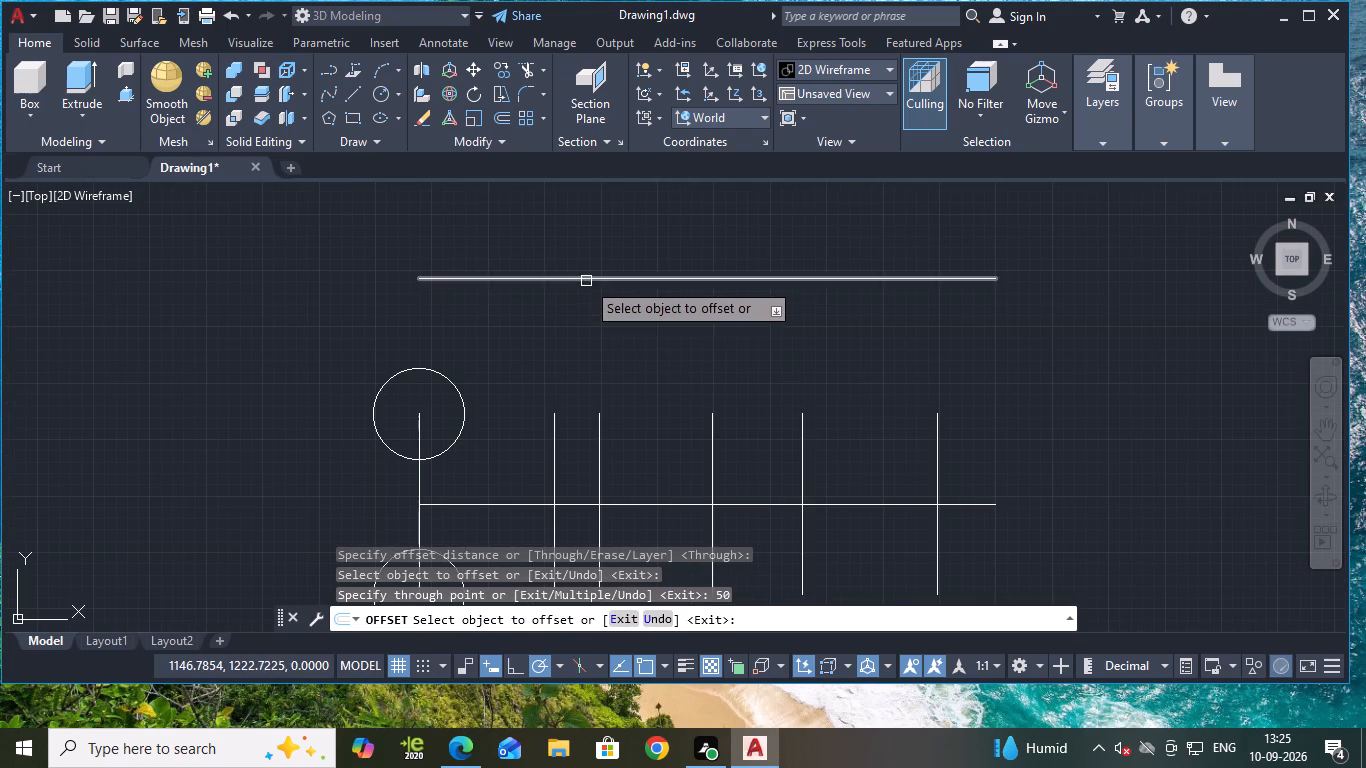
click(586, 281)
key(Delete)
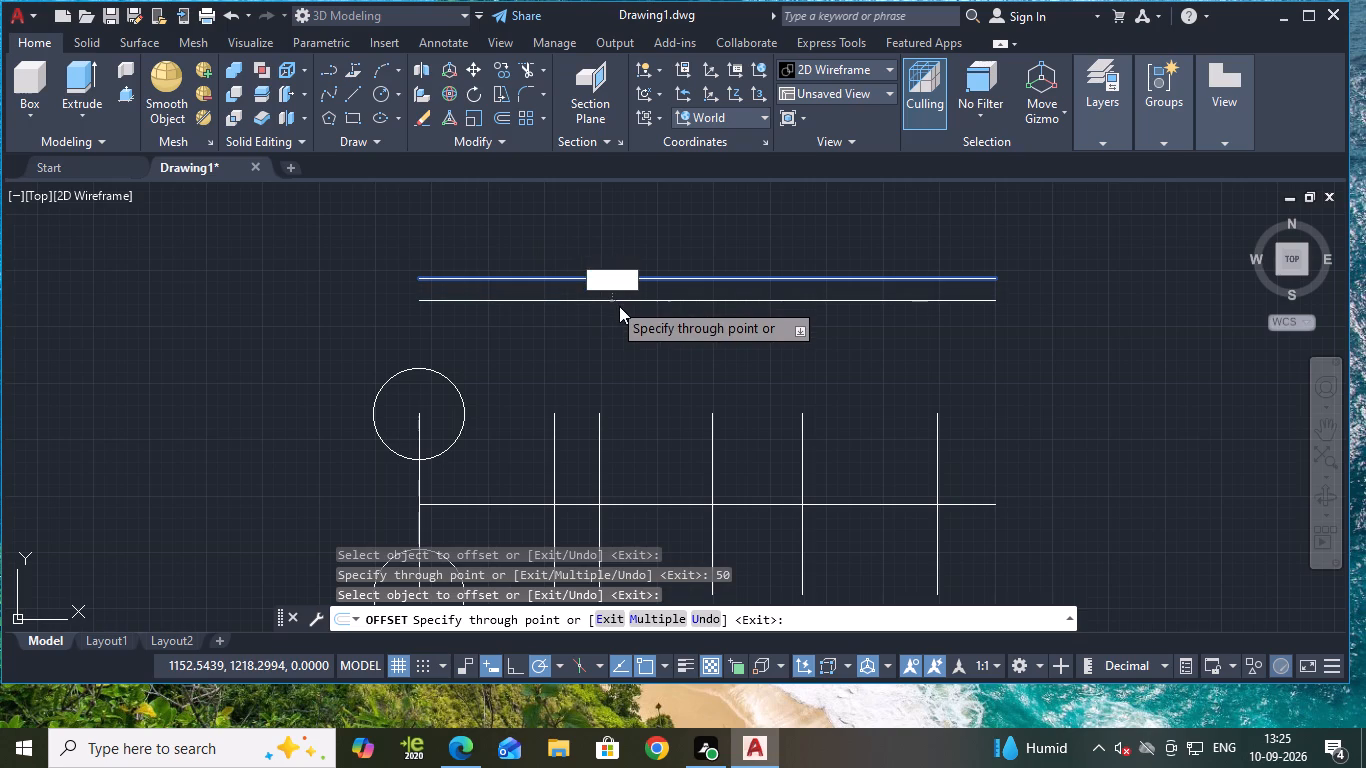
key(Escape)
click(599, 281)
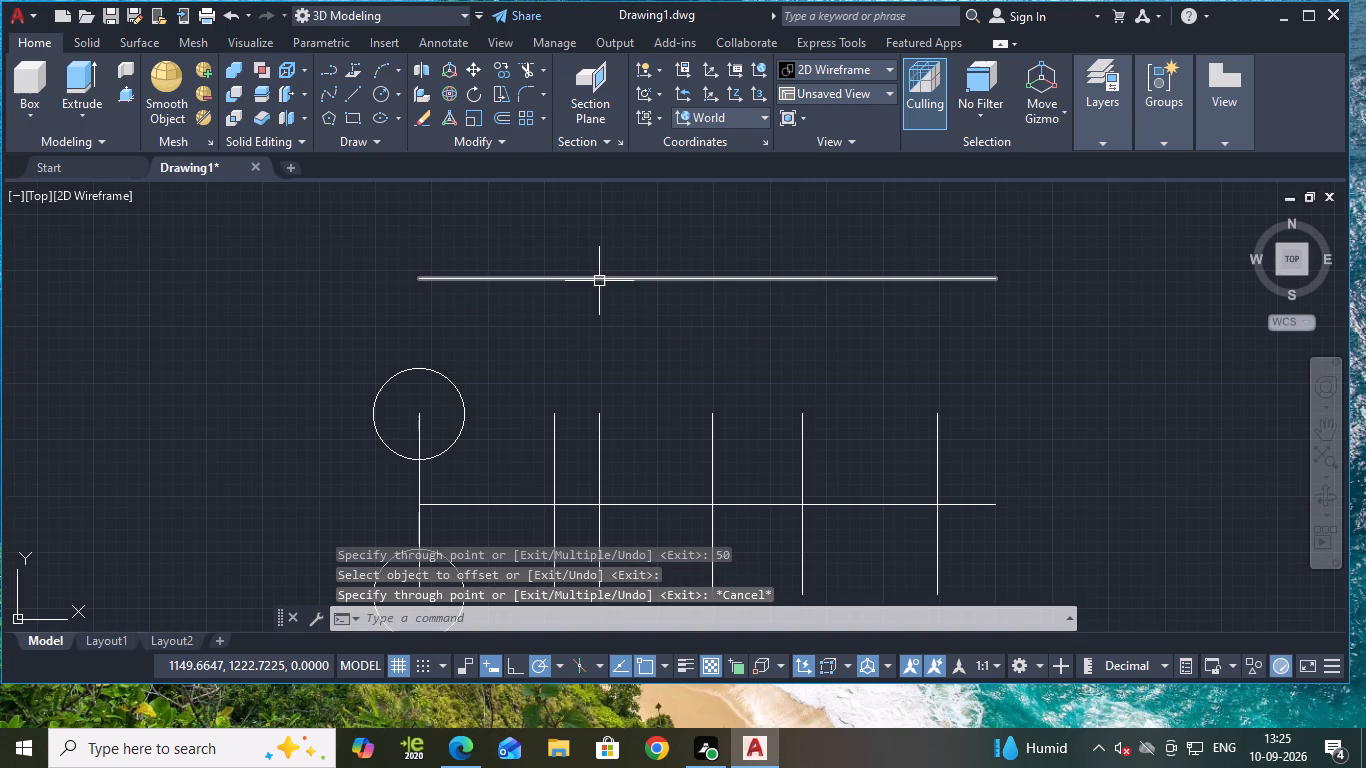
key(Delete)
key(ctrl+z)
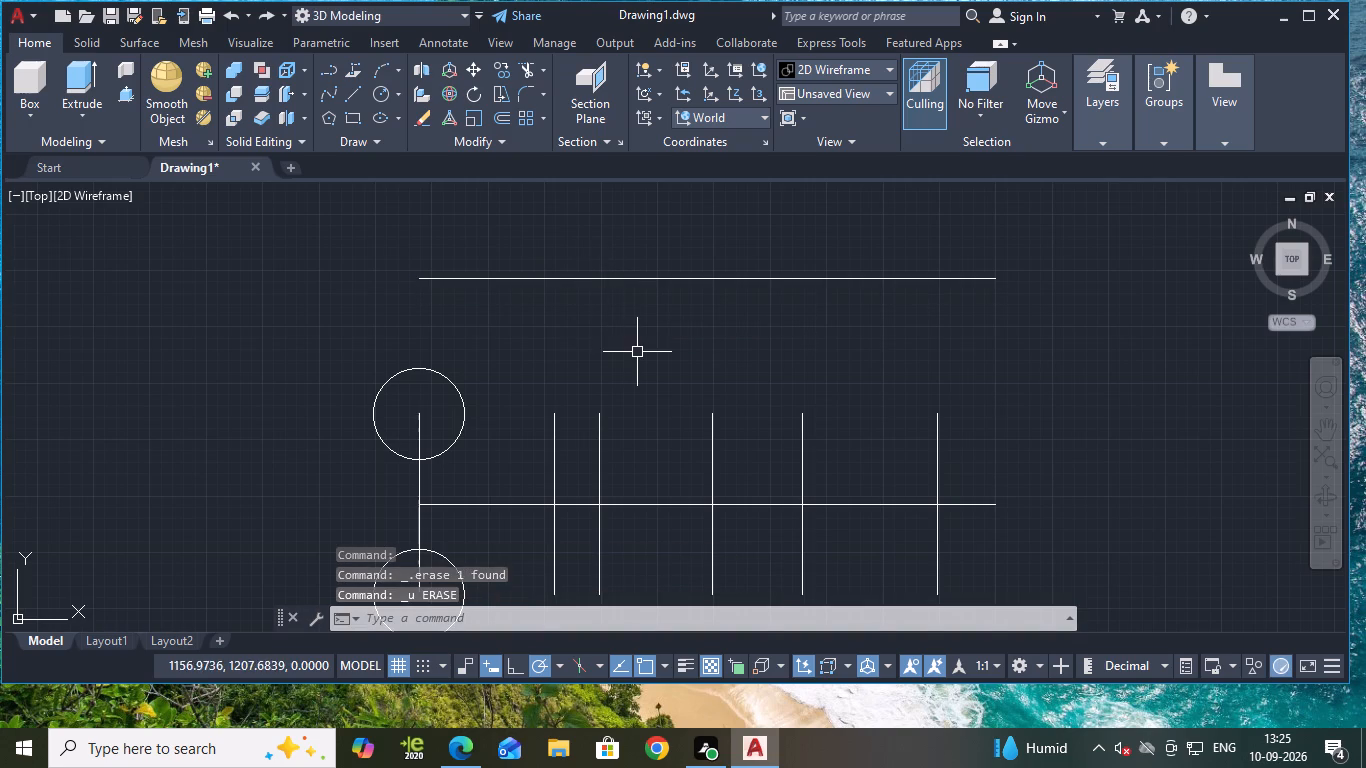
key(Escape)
Extend the first two offset vertical lines nearest the circles up to the top horizontal line.
key(e)
key(x)
key(Return)
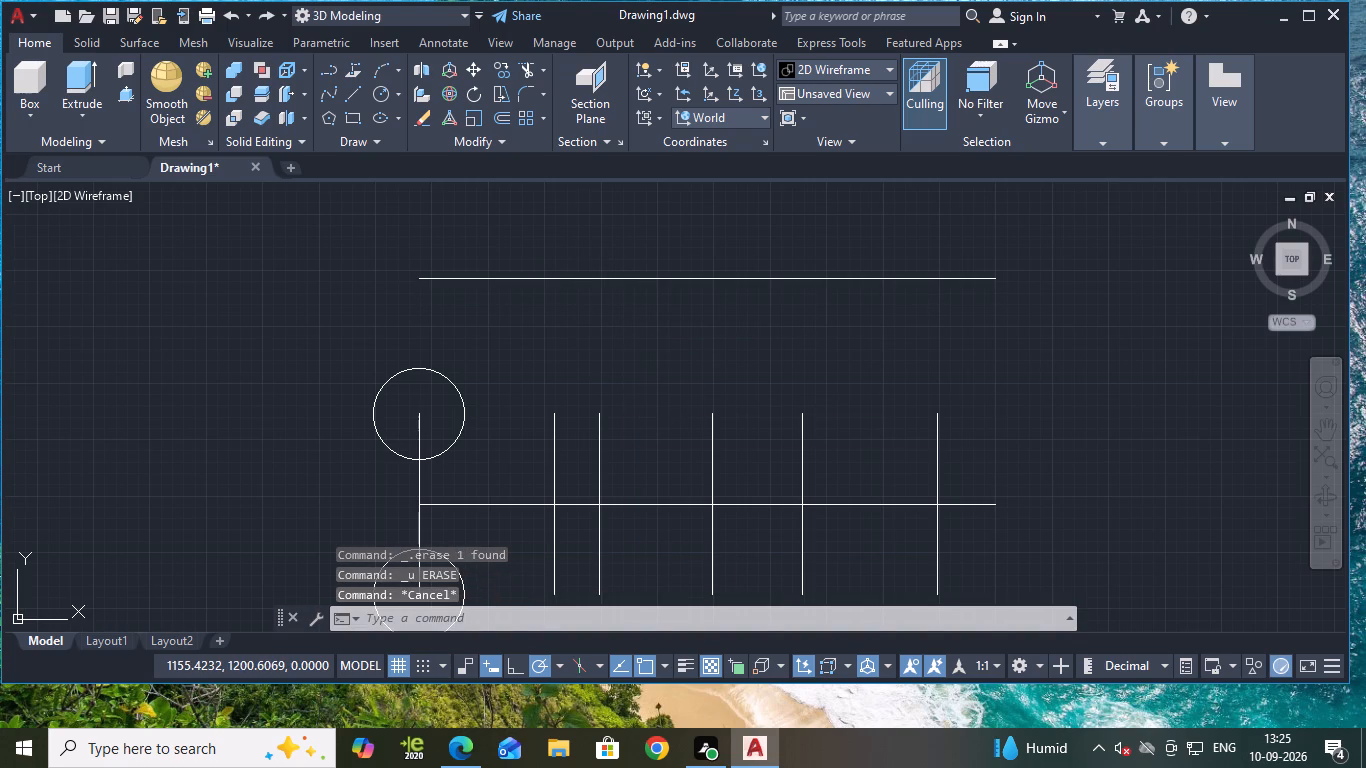
click(552, 446)
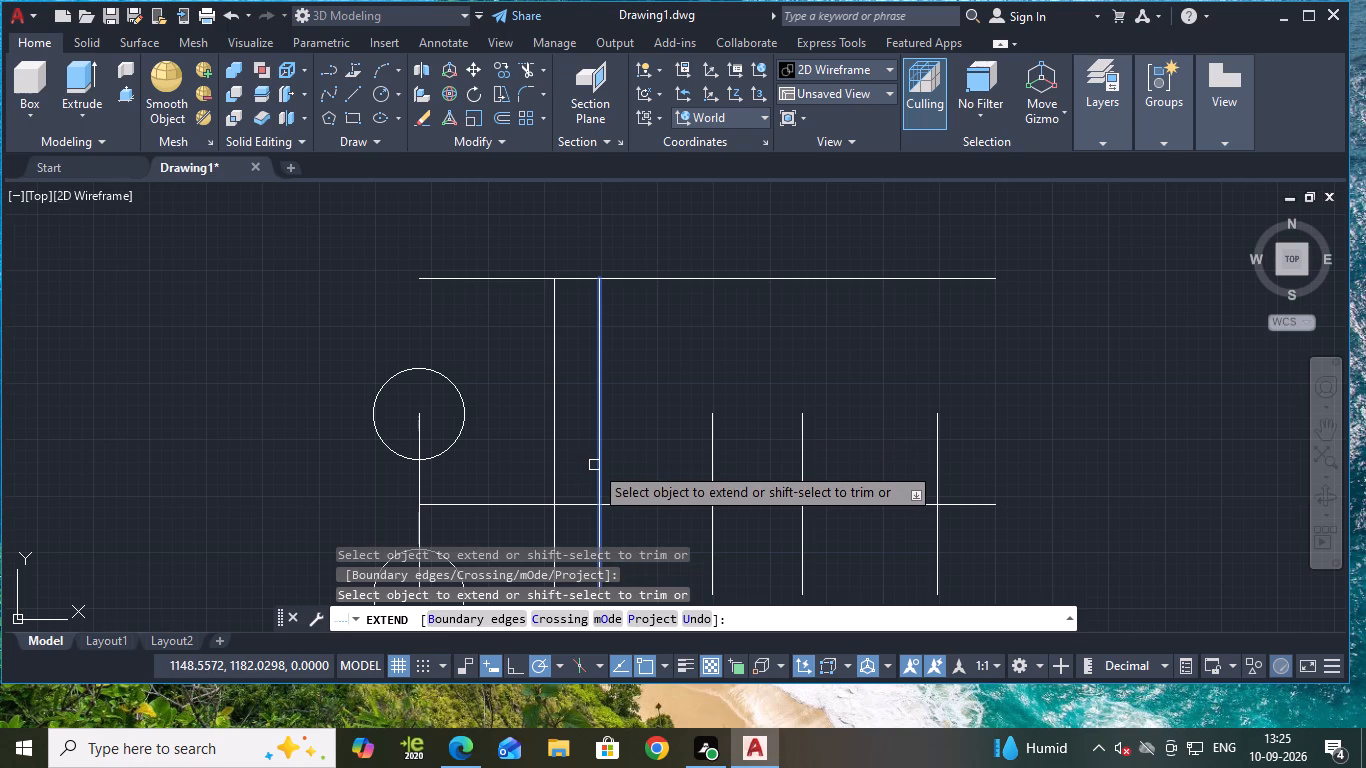
key(Escape)
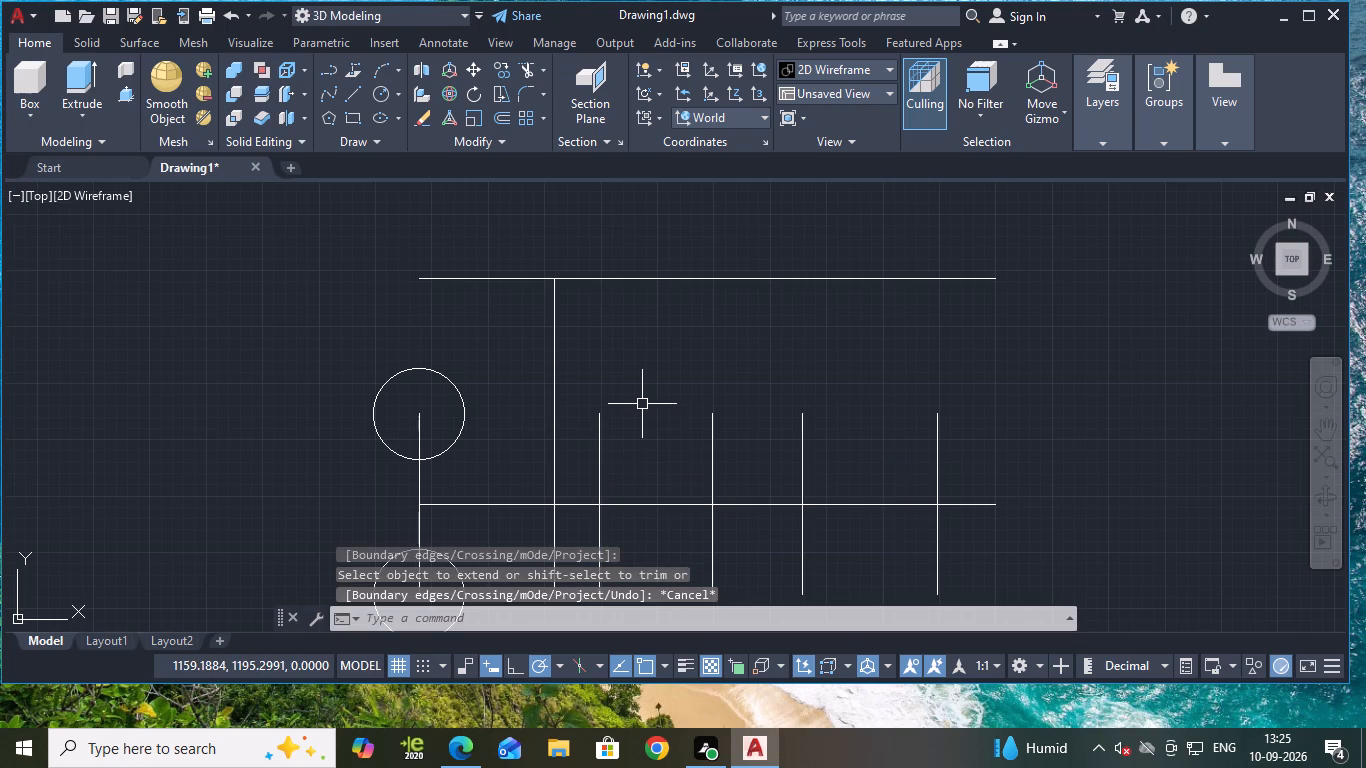
key(space)
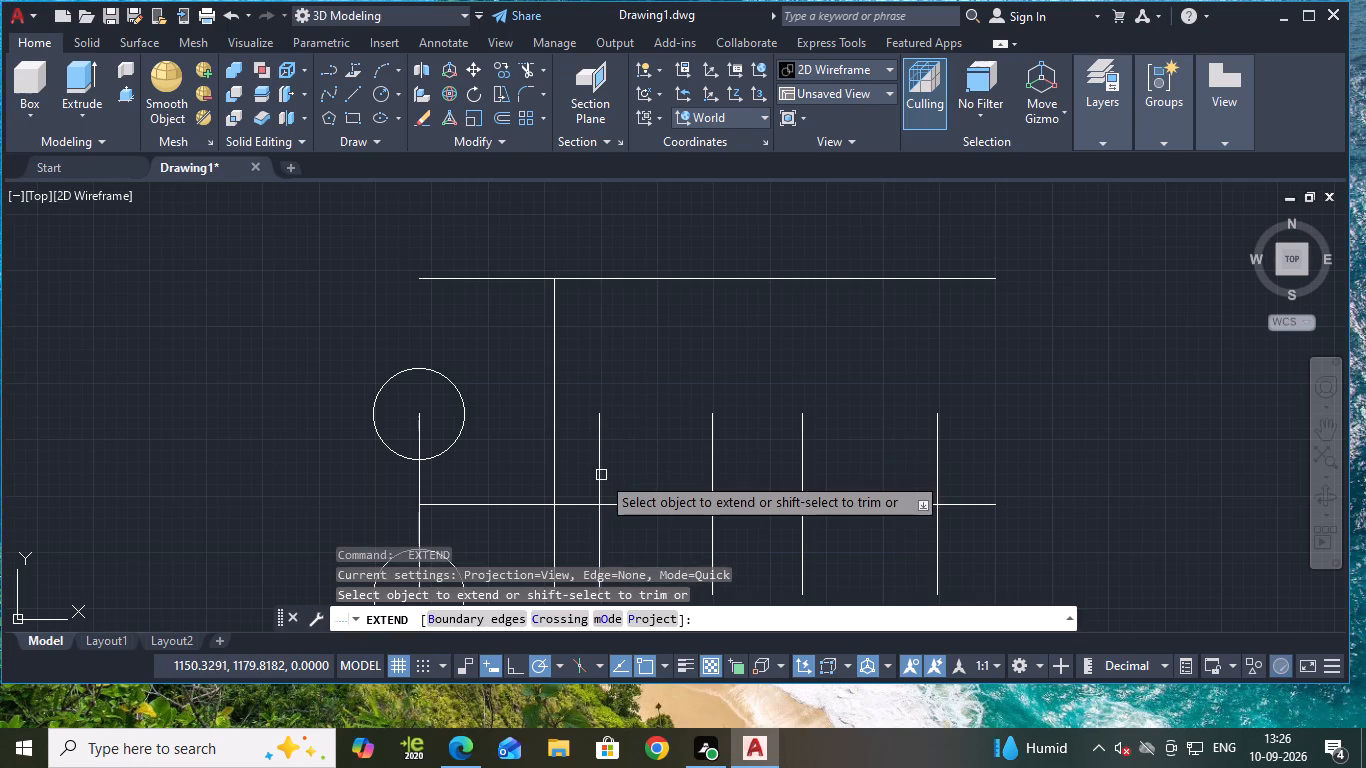
click(596, 475)
key(Escape)
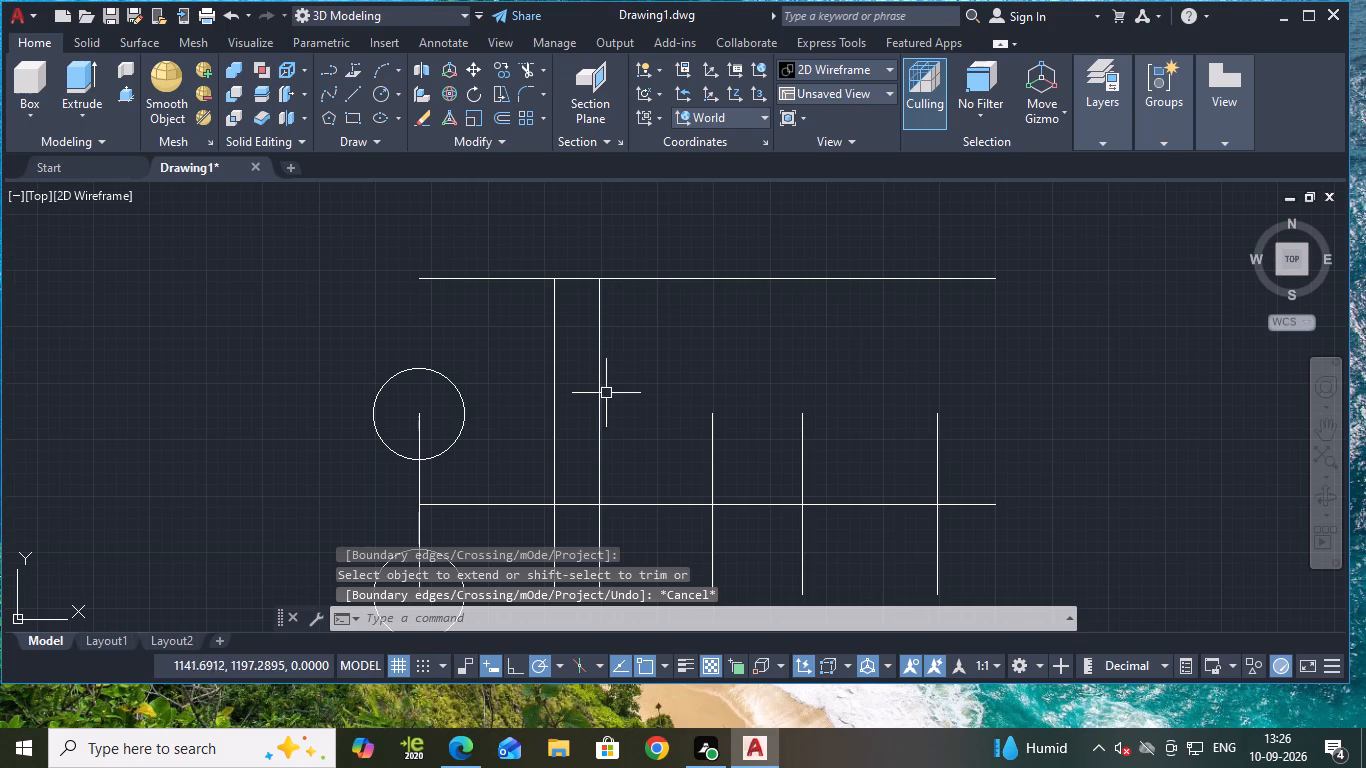
Draw a radius 10 circle where the first offset vertical line crosses the horizontal centre line.
middle_click(660, 445)
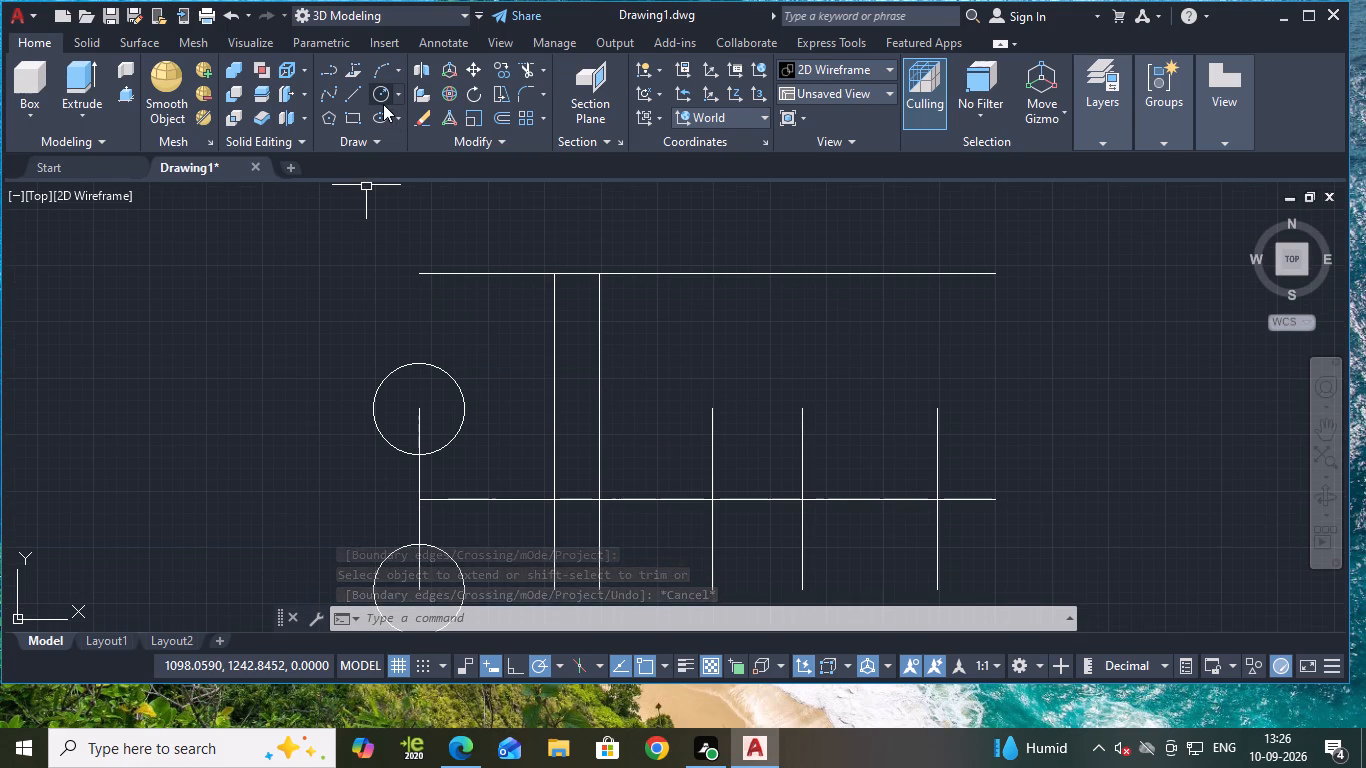
click(377, 94)
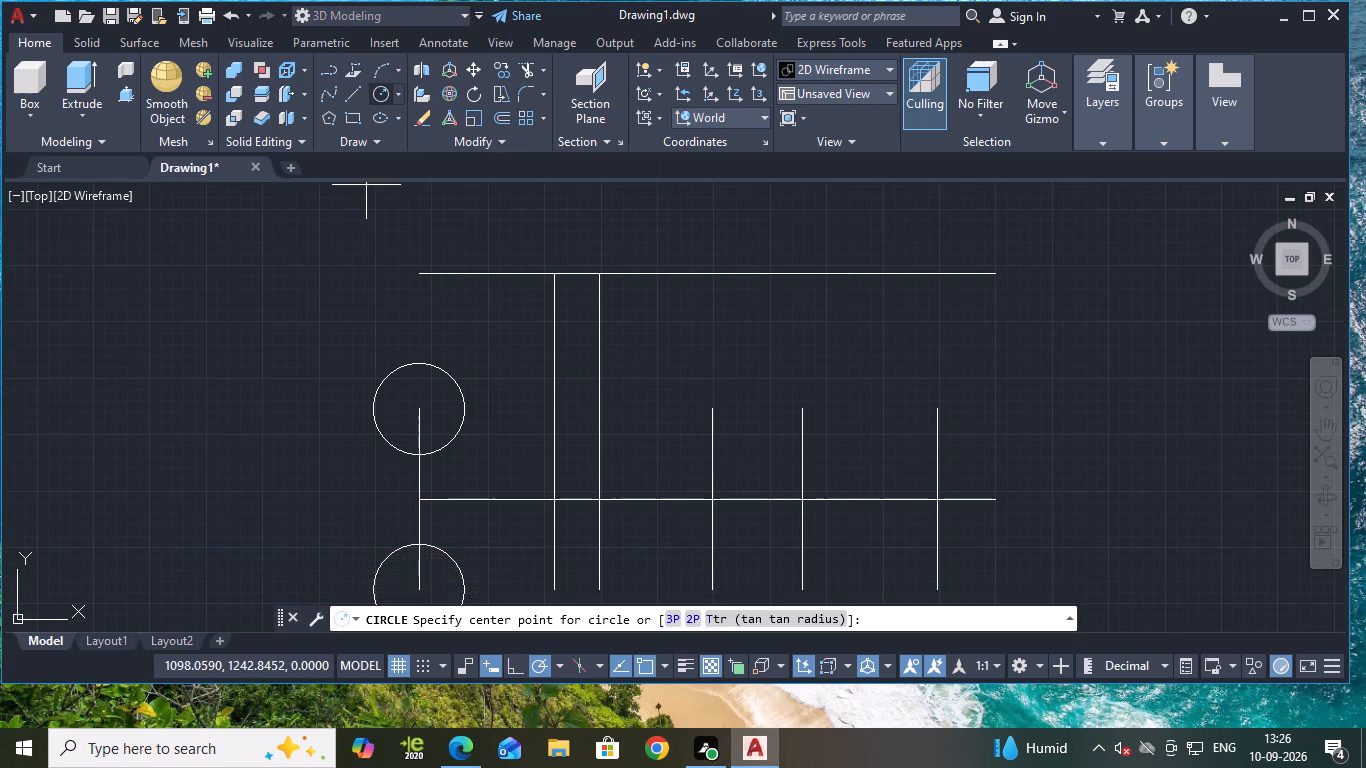
click(552, 499)
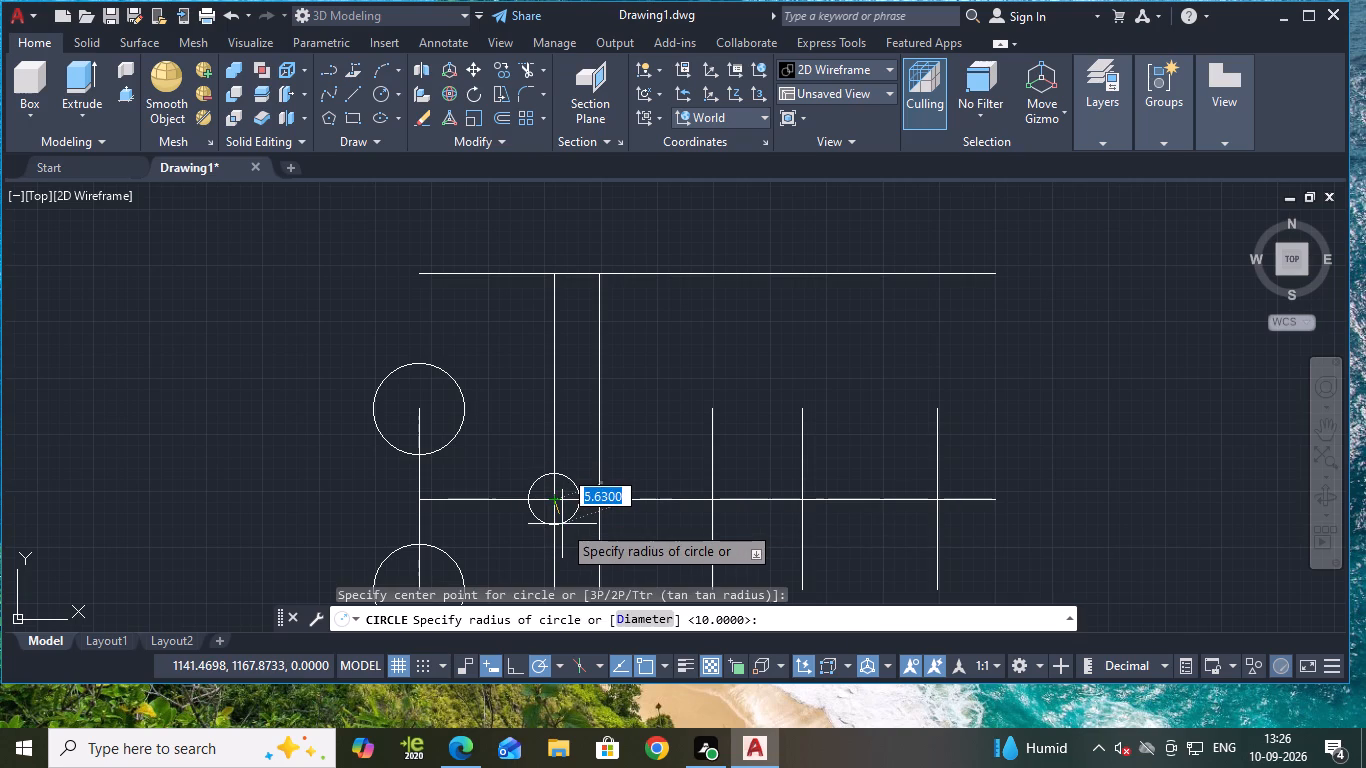
text(10)
key(Return)
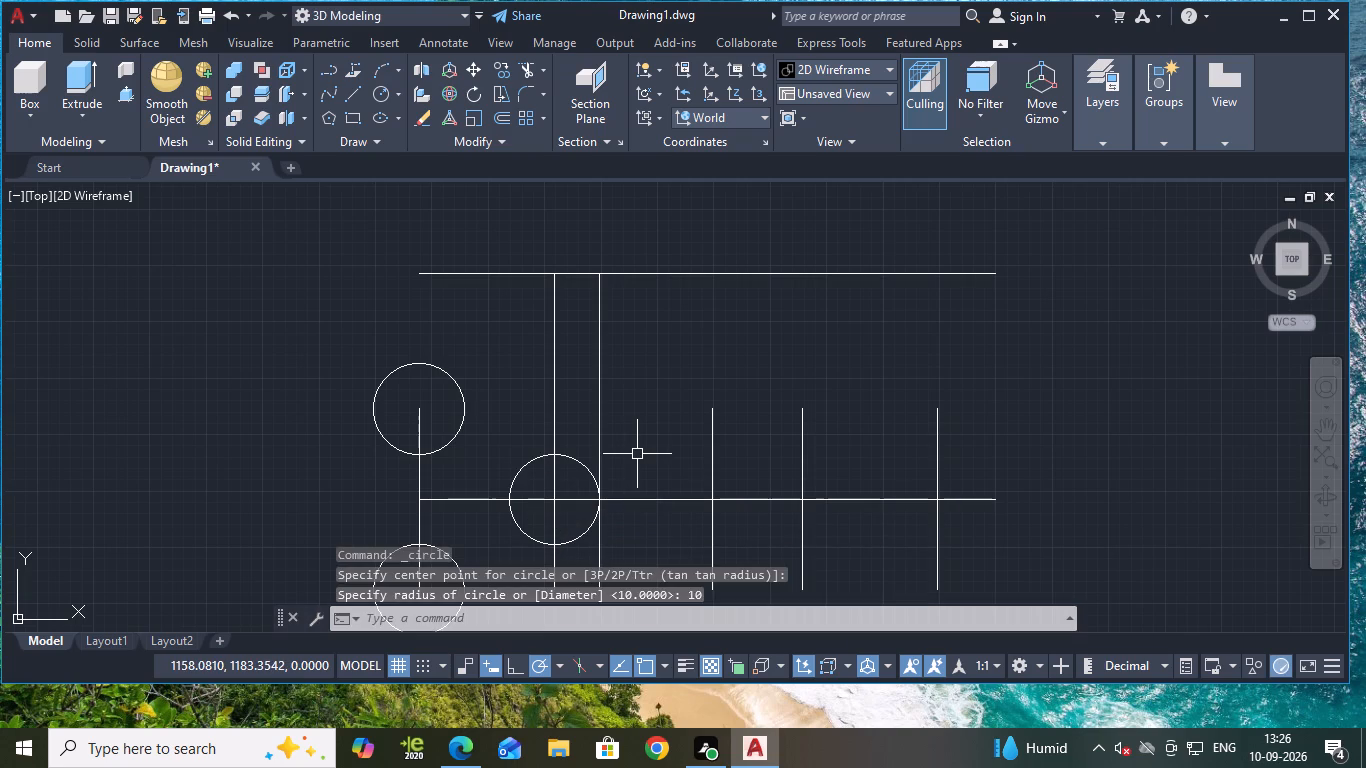
Trim the vertical line through the new circle's centre, removing its portions above and below the circle.
text(tr)
key(Return)
click(549, 417)
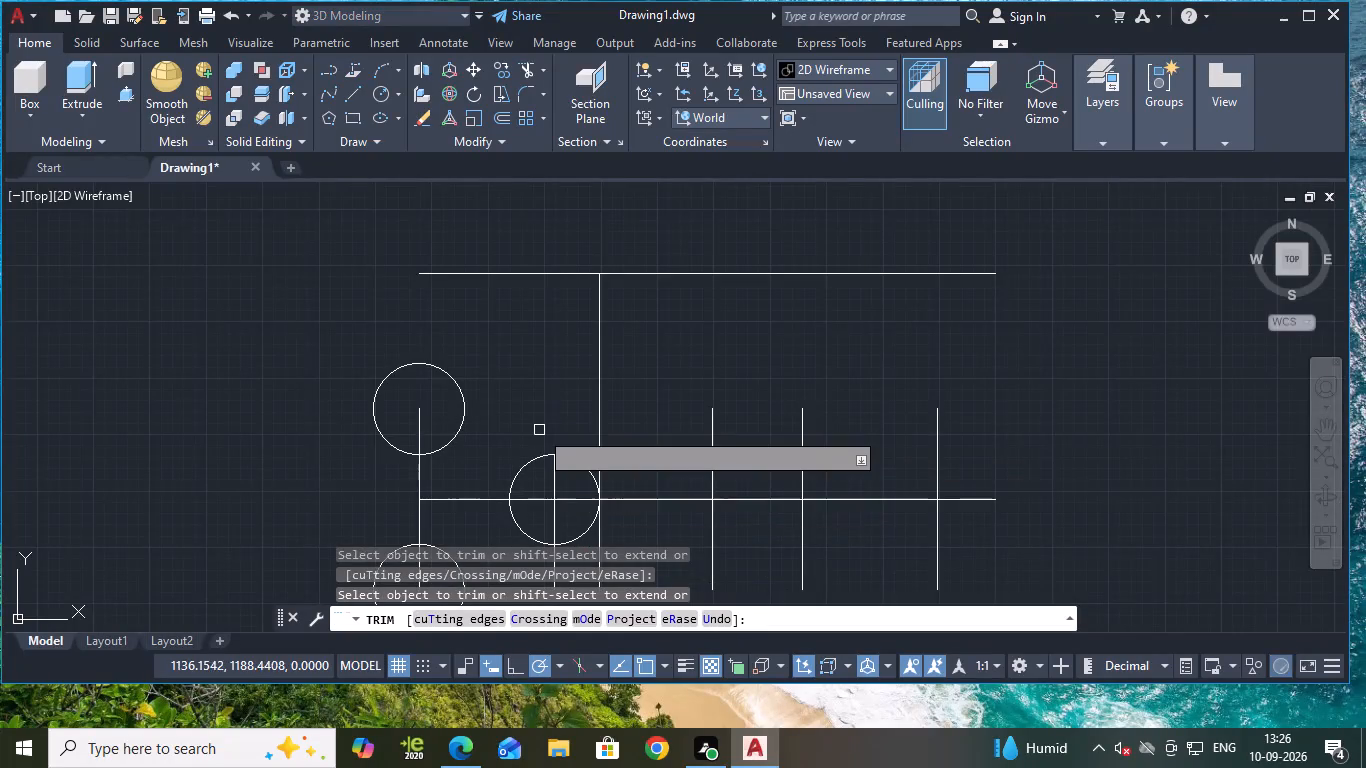
middle_drag(539, 430, 549, 379)
click(565, 518)
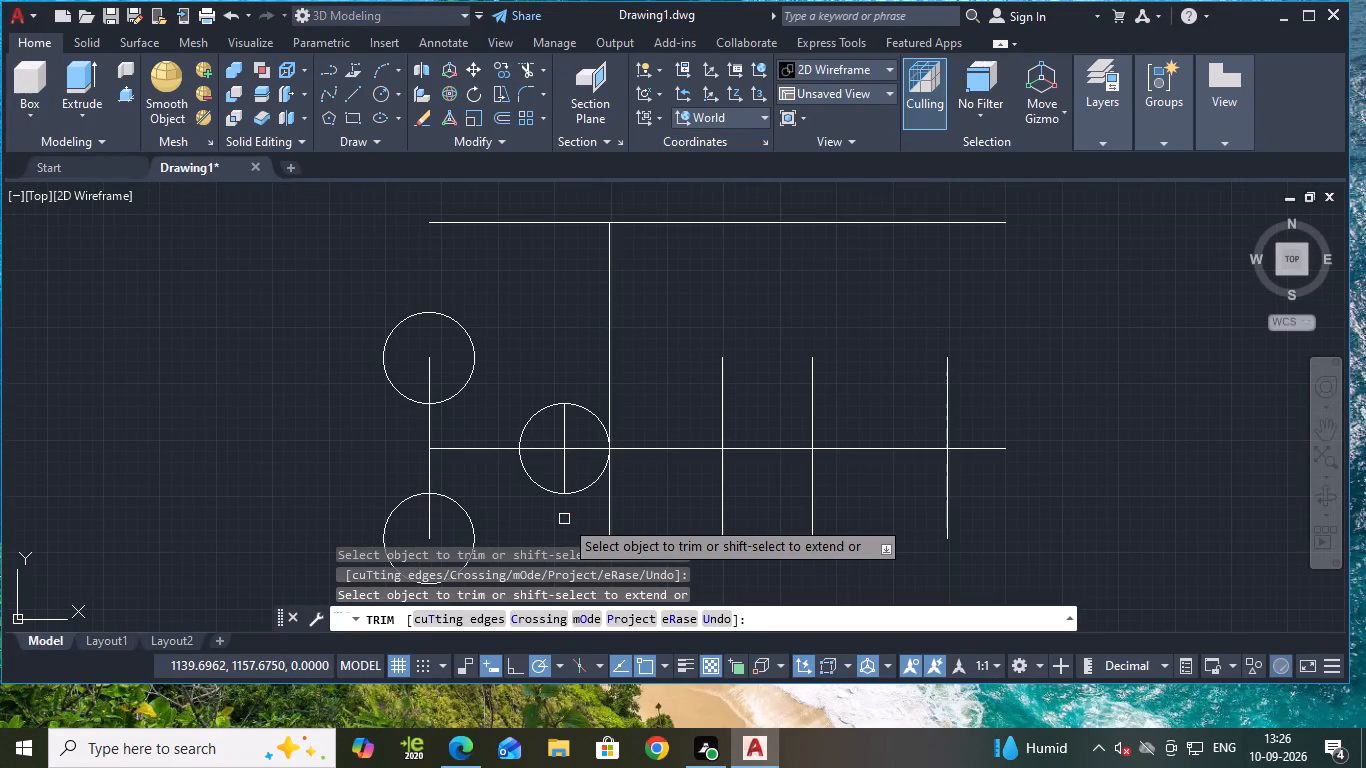
key(Escape)
Offset the horizontal centre line 30 units upward.
middle_drag(659, 326, 657, 330)
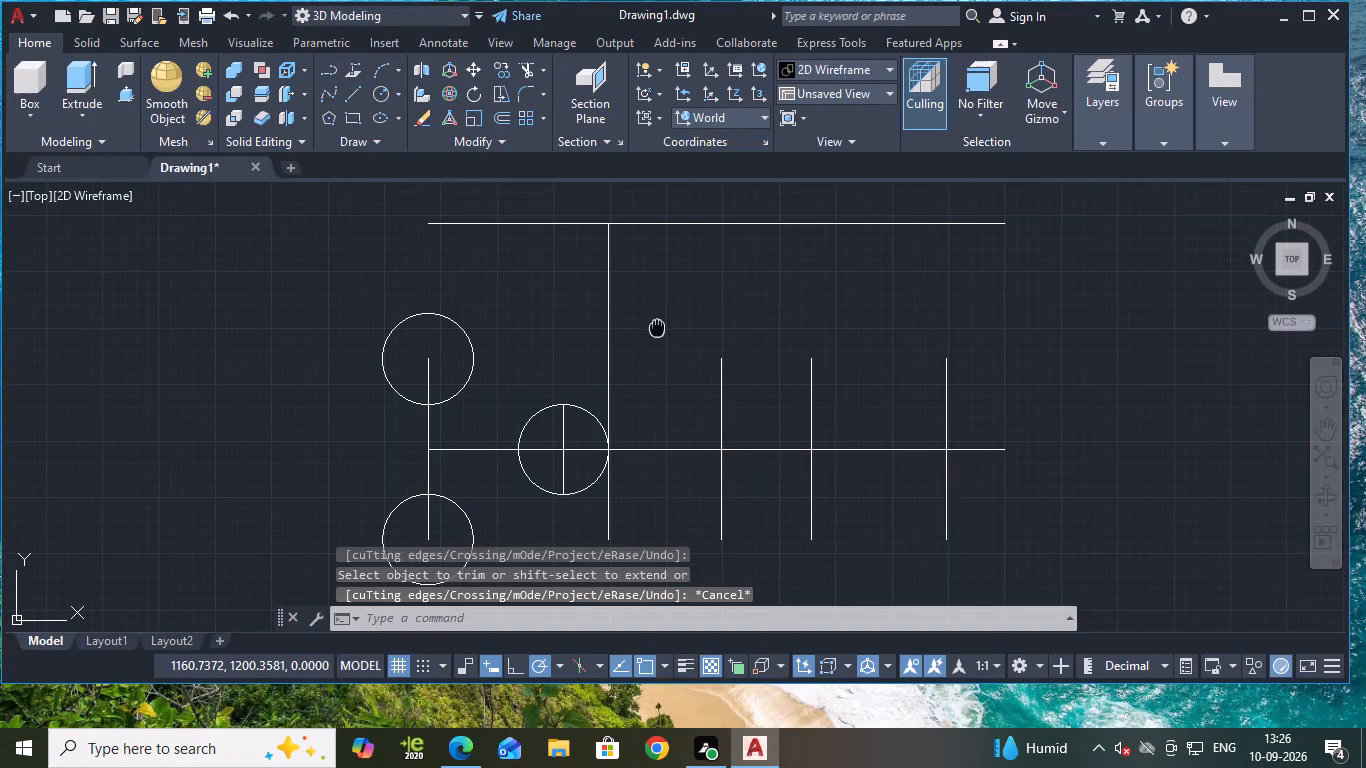
middle_drag(657, 330, 642, 357)
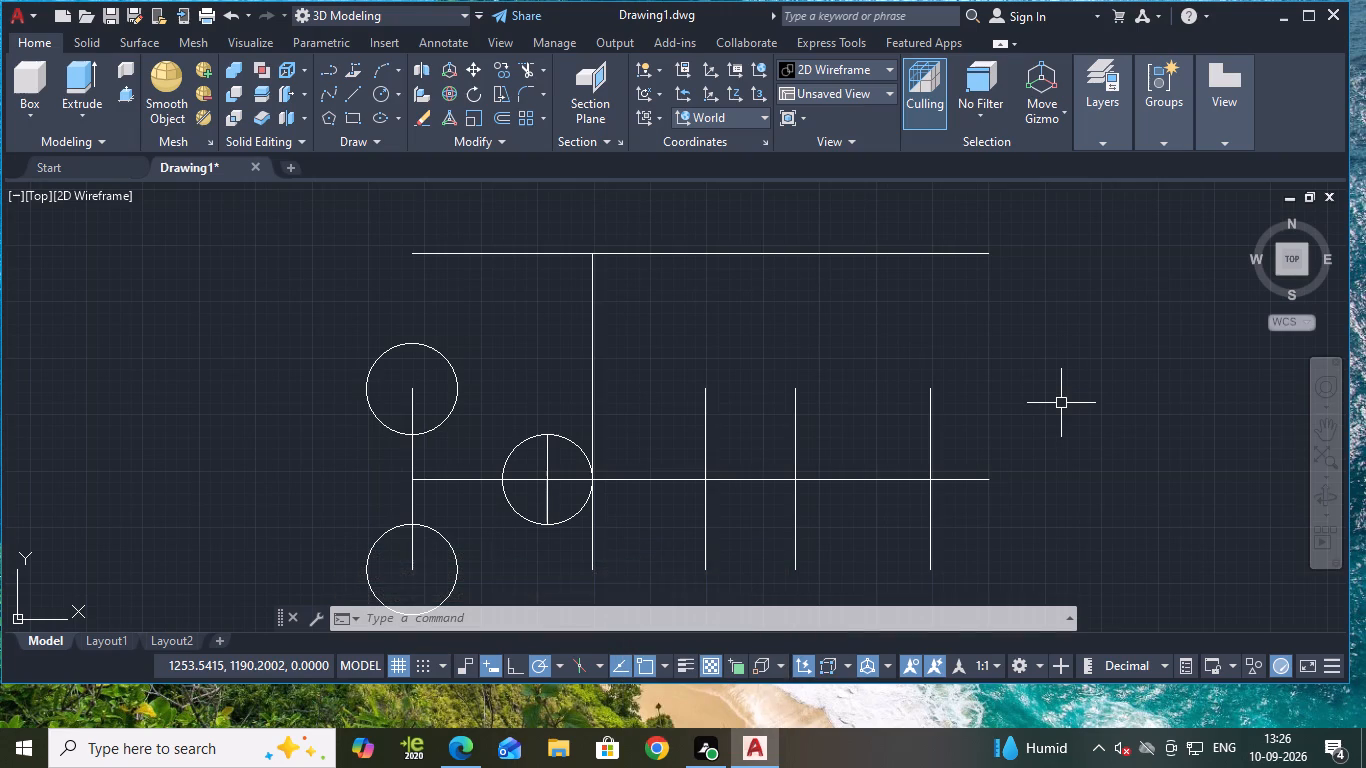
key(o)
key(Return)
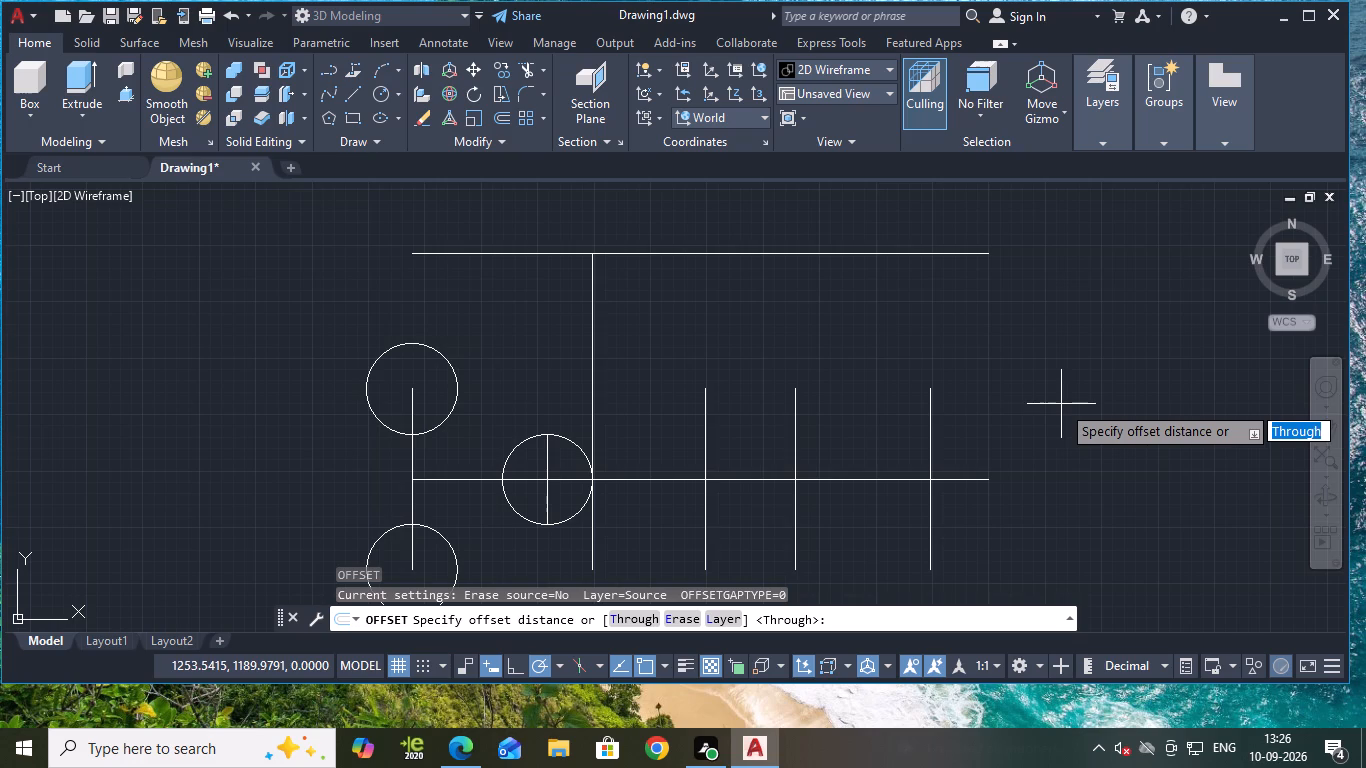
key(Return)
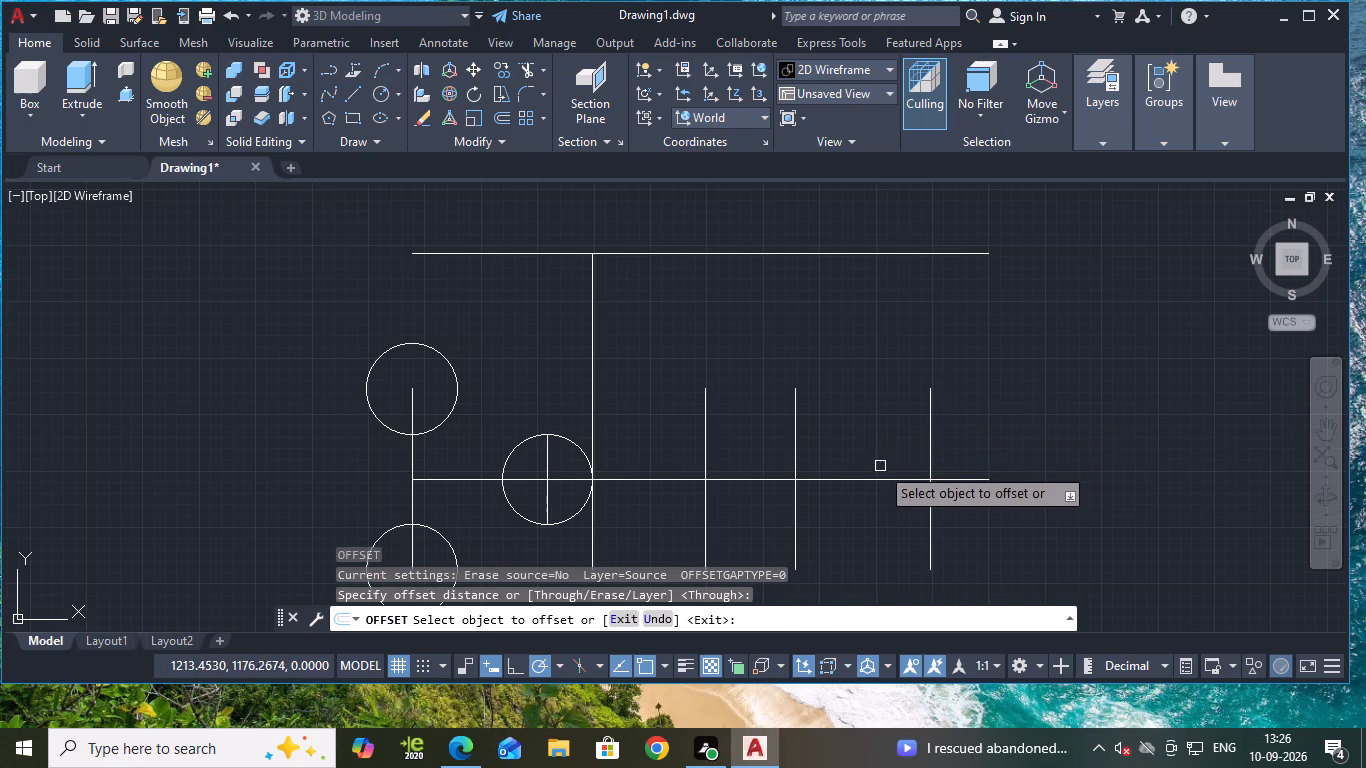
click(874, 475)
text(30)
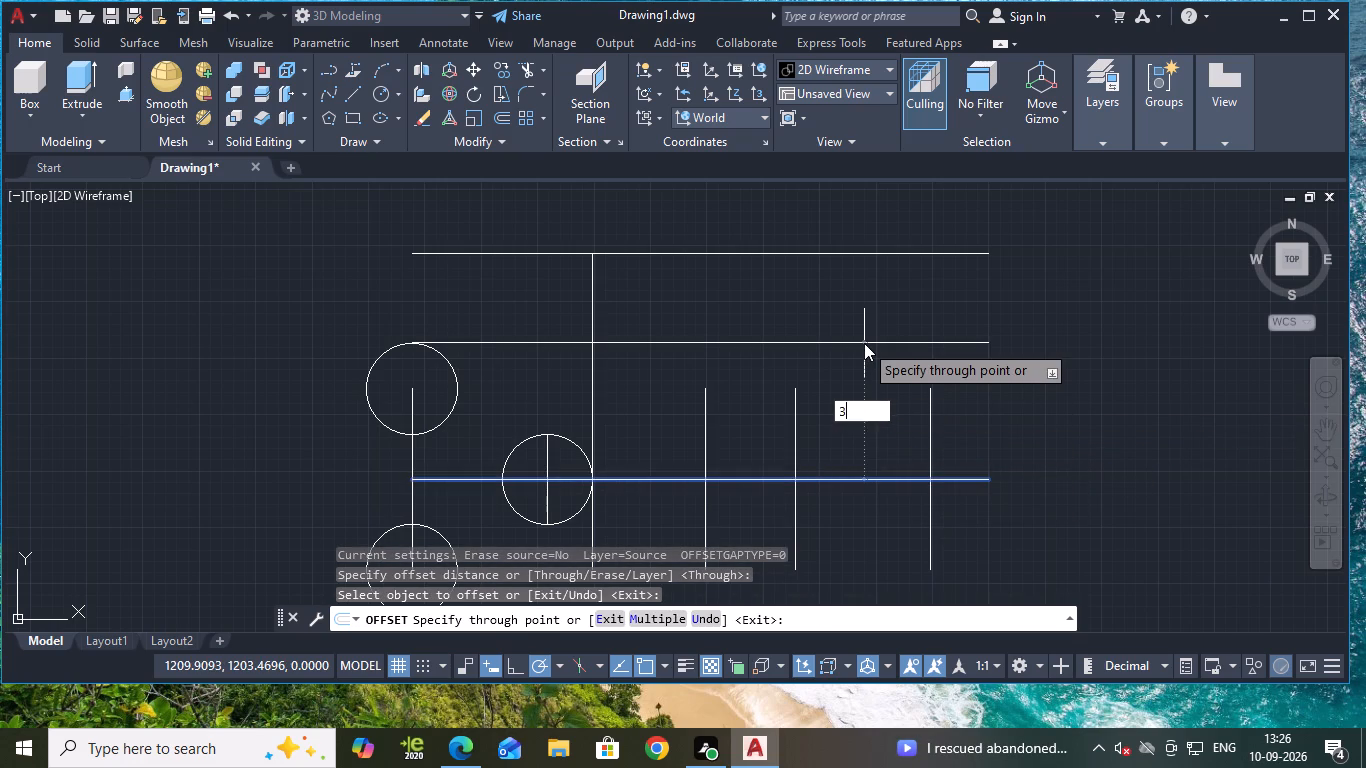
key(Return)
key(Escape)
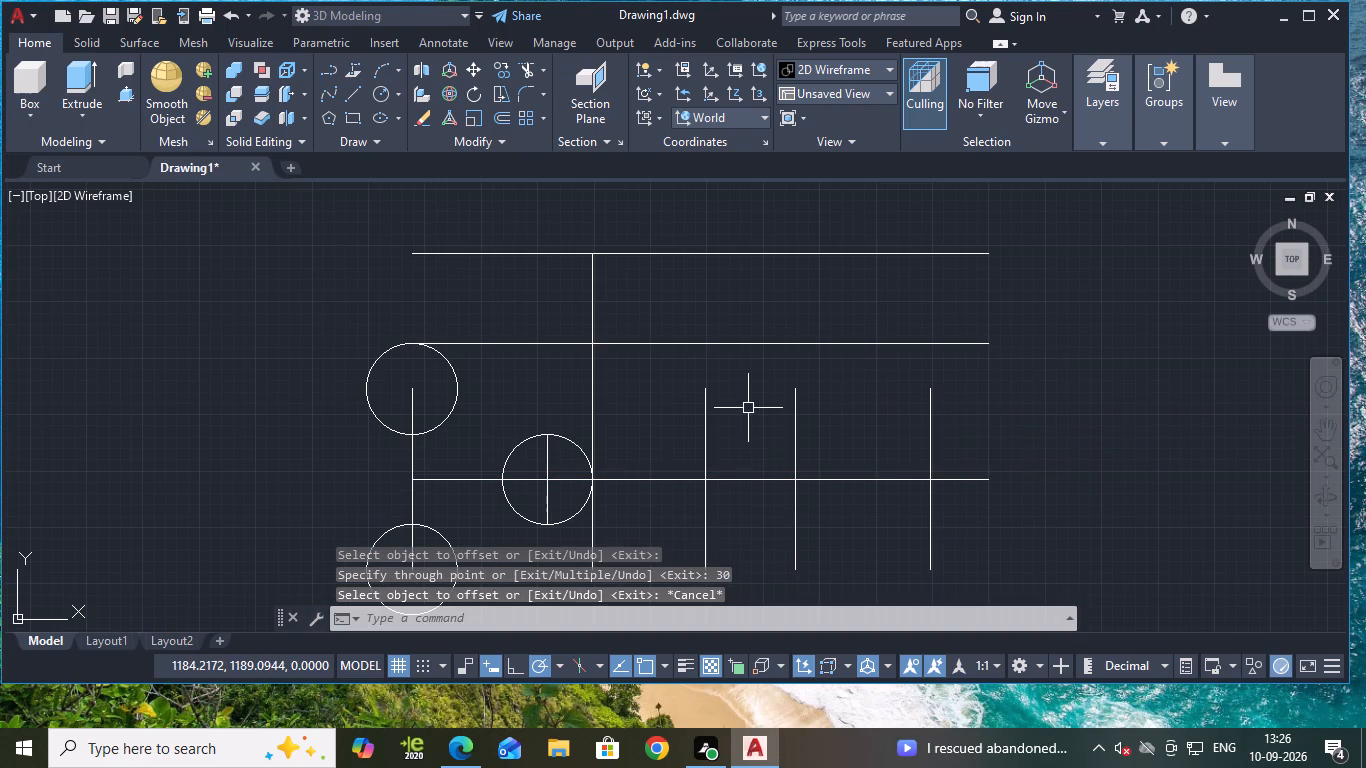
Extend the middle vertical line, just beyond the line tangent to the centre-line circle, up to the top horizontal line.
text(ex)
key(Return)
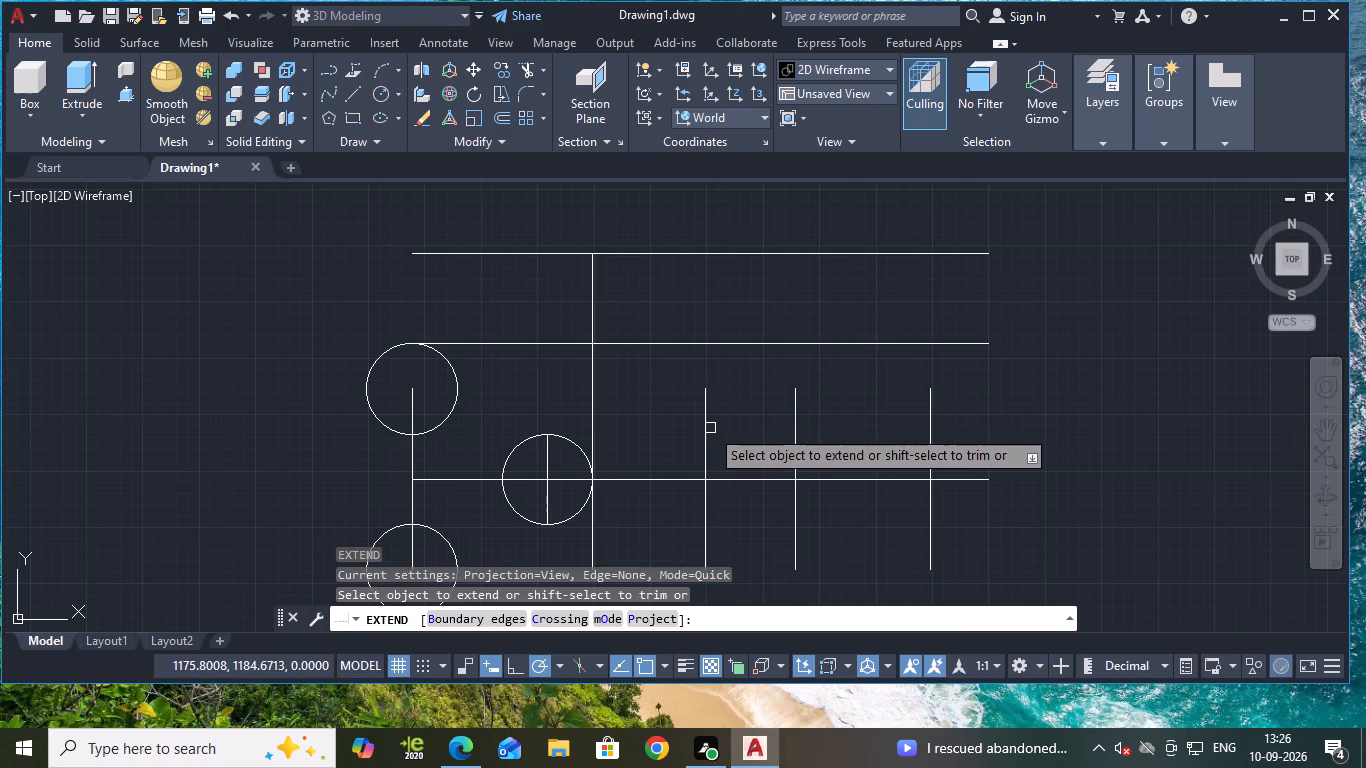
click(705, 428)
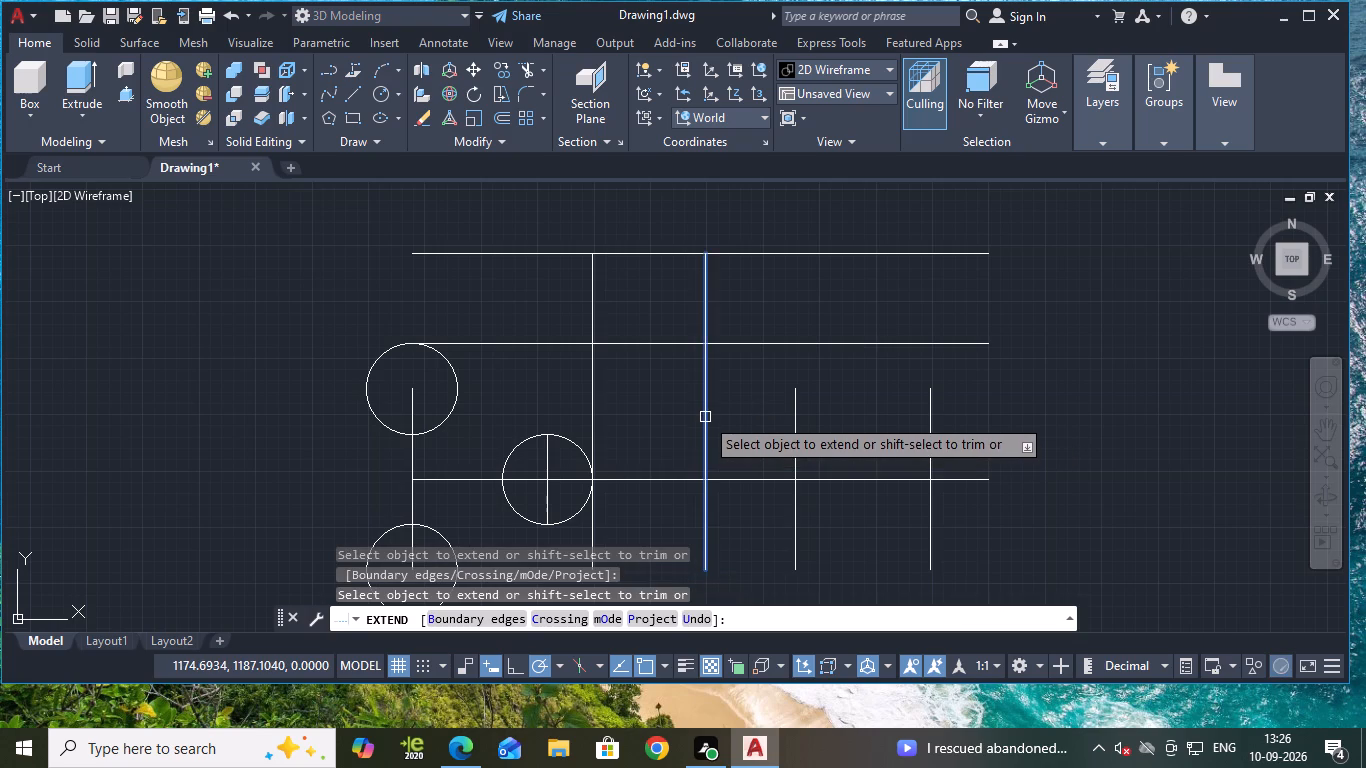
click(705, 417)
key(Escape)
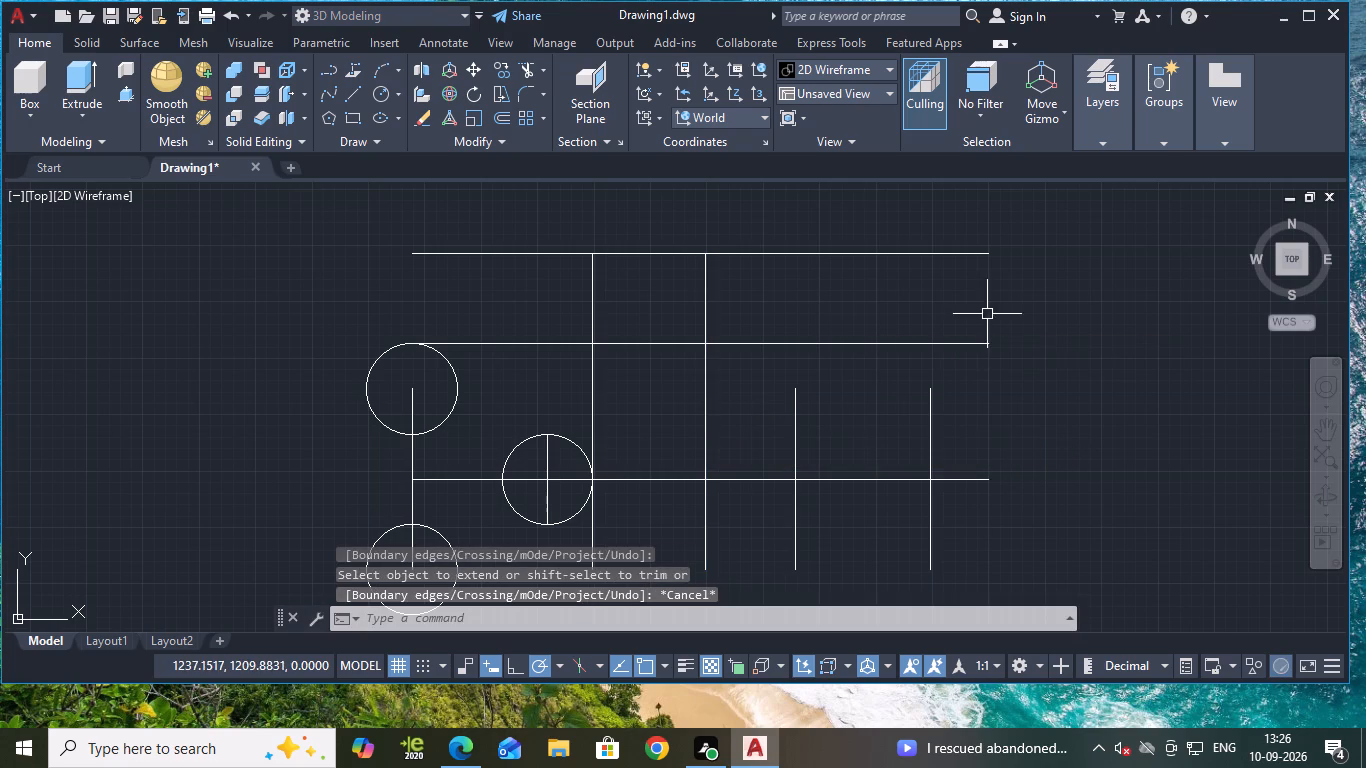
Draw a radius 20 circle where the newly extended vertical line crosses the horizontal line 30 units above the centre line.
click(381, 97)
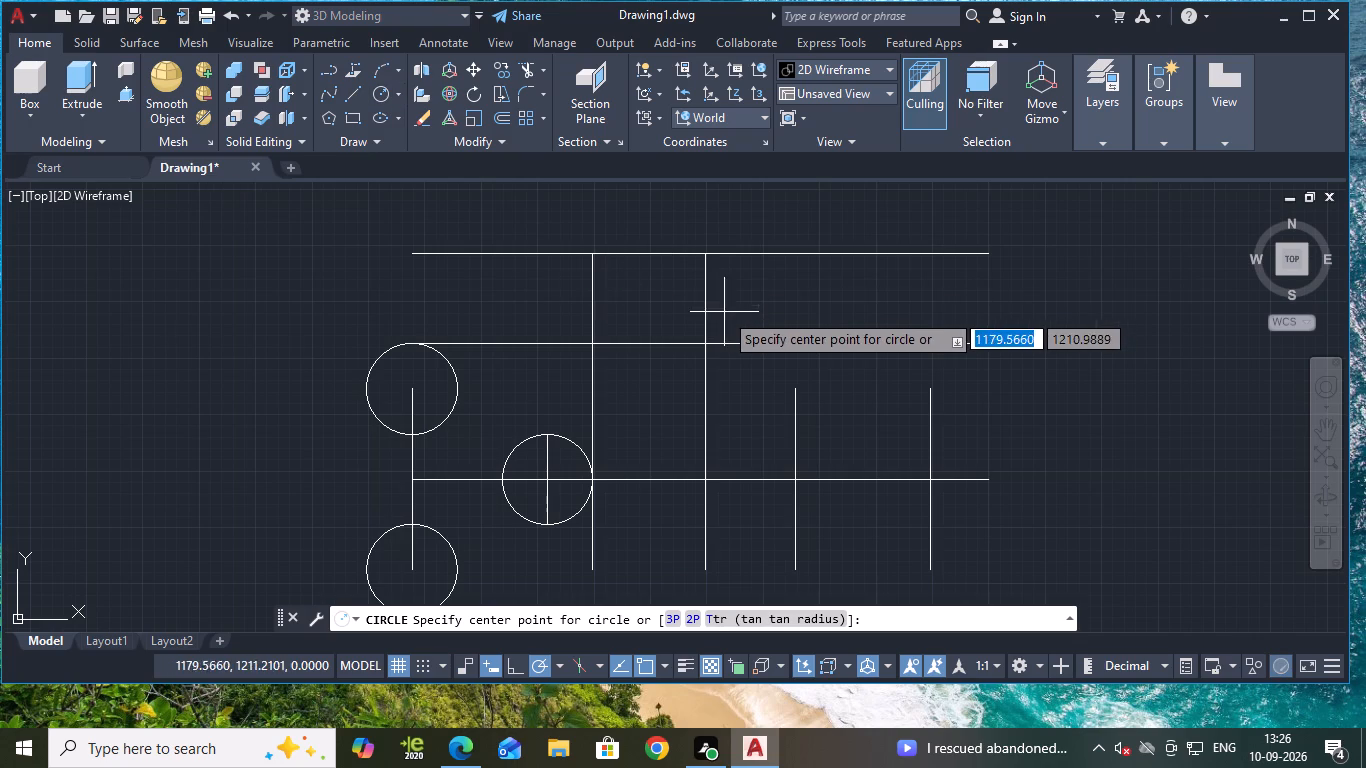
click(706, 342)
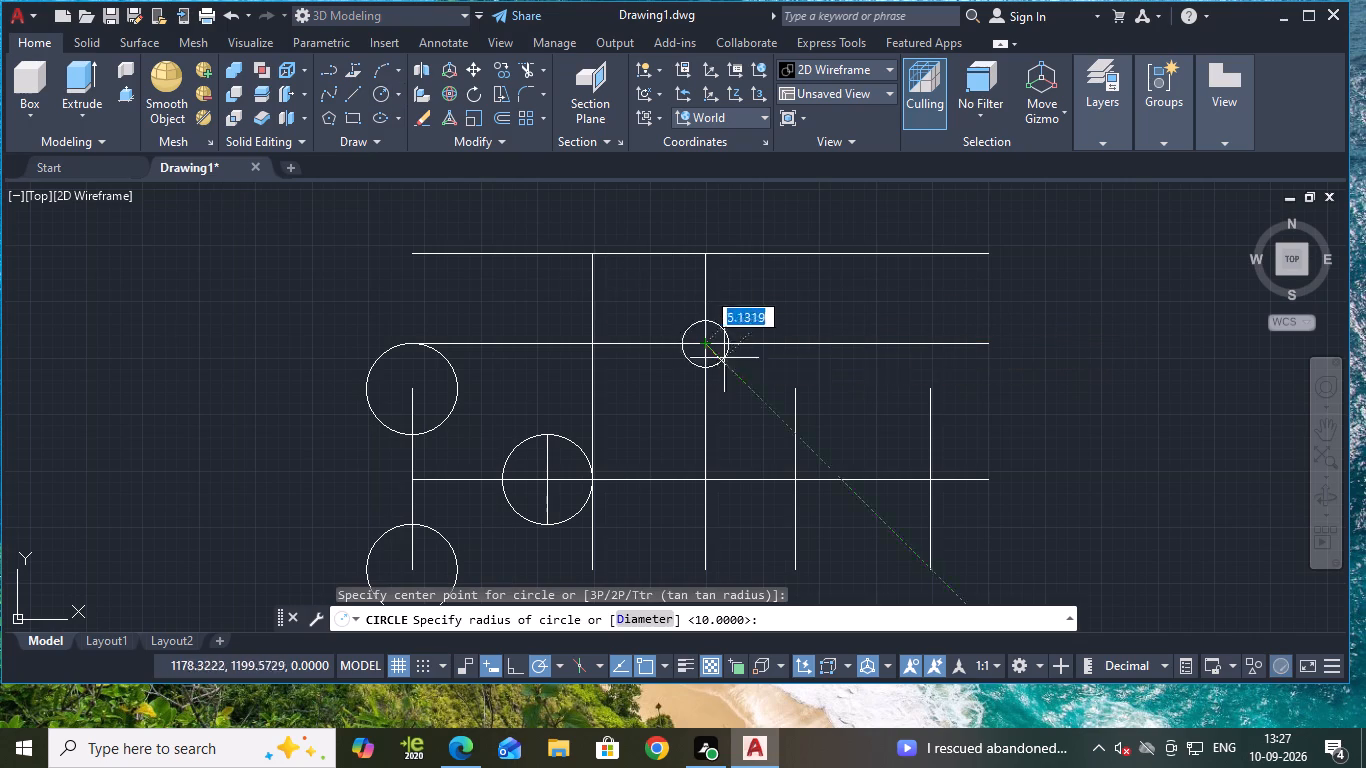
text(20)
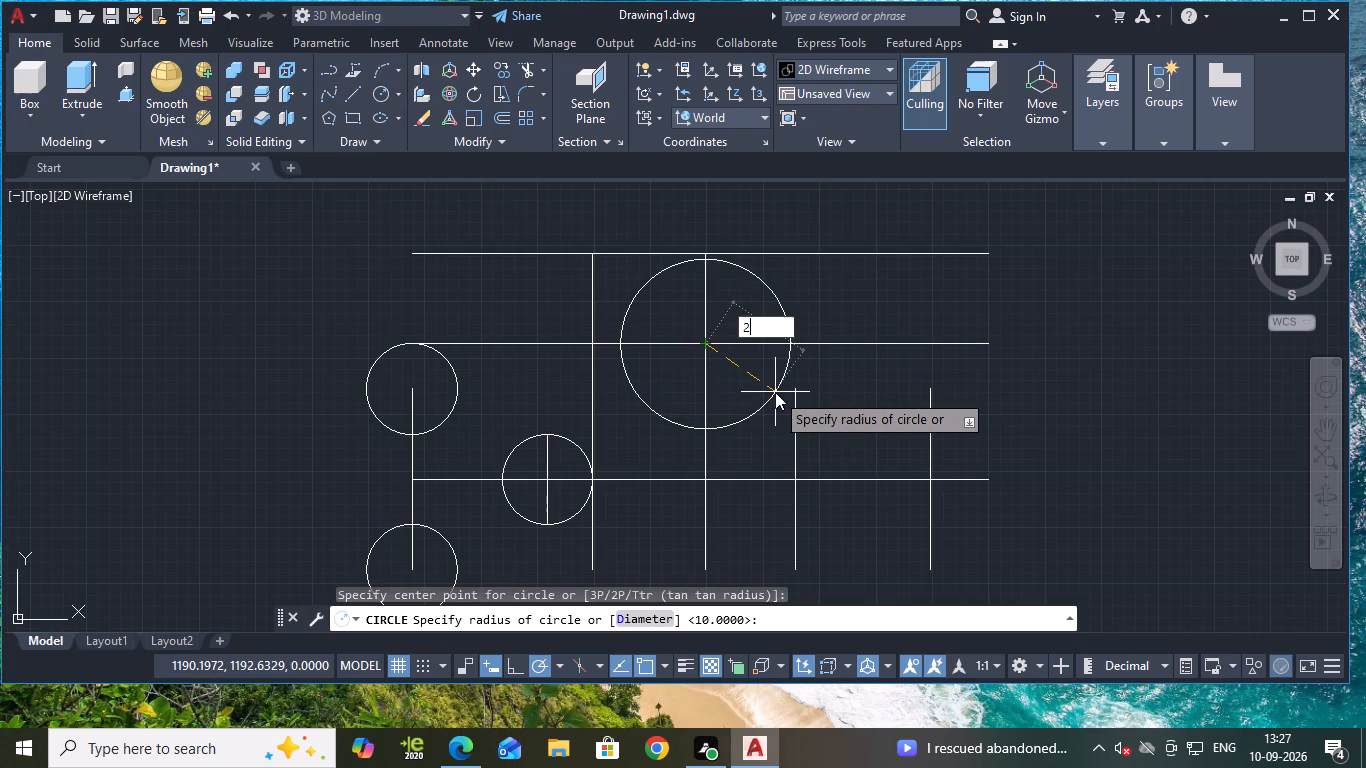
key(Return)
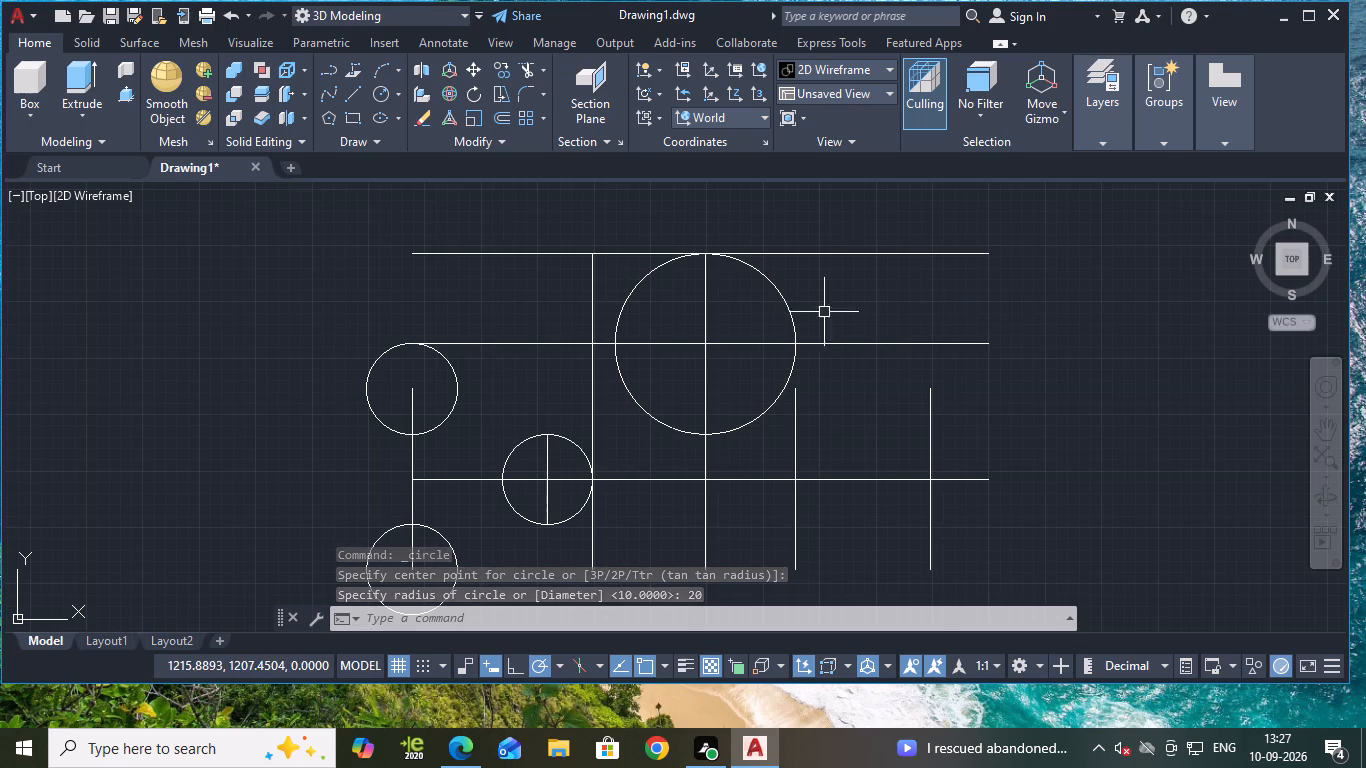
key(Escape)
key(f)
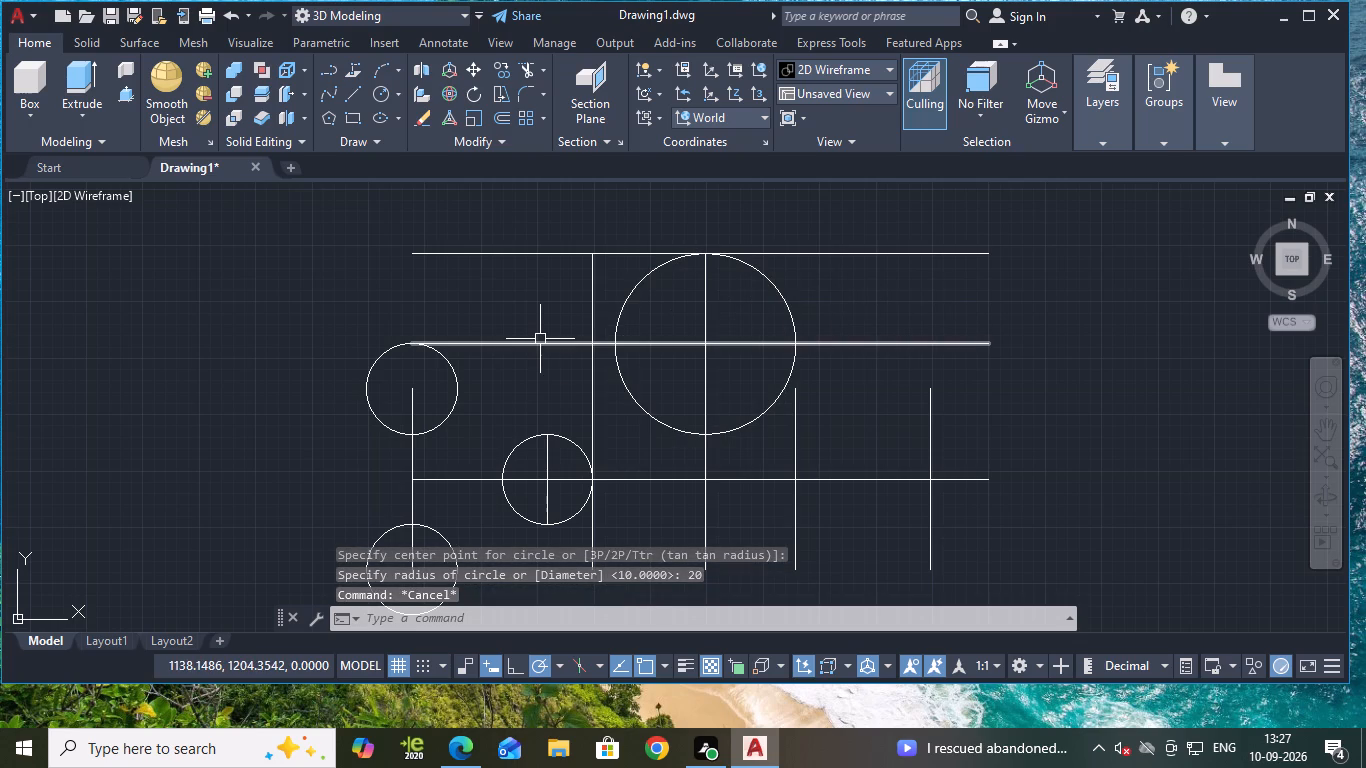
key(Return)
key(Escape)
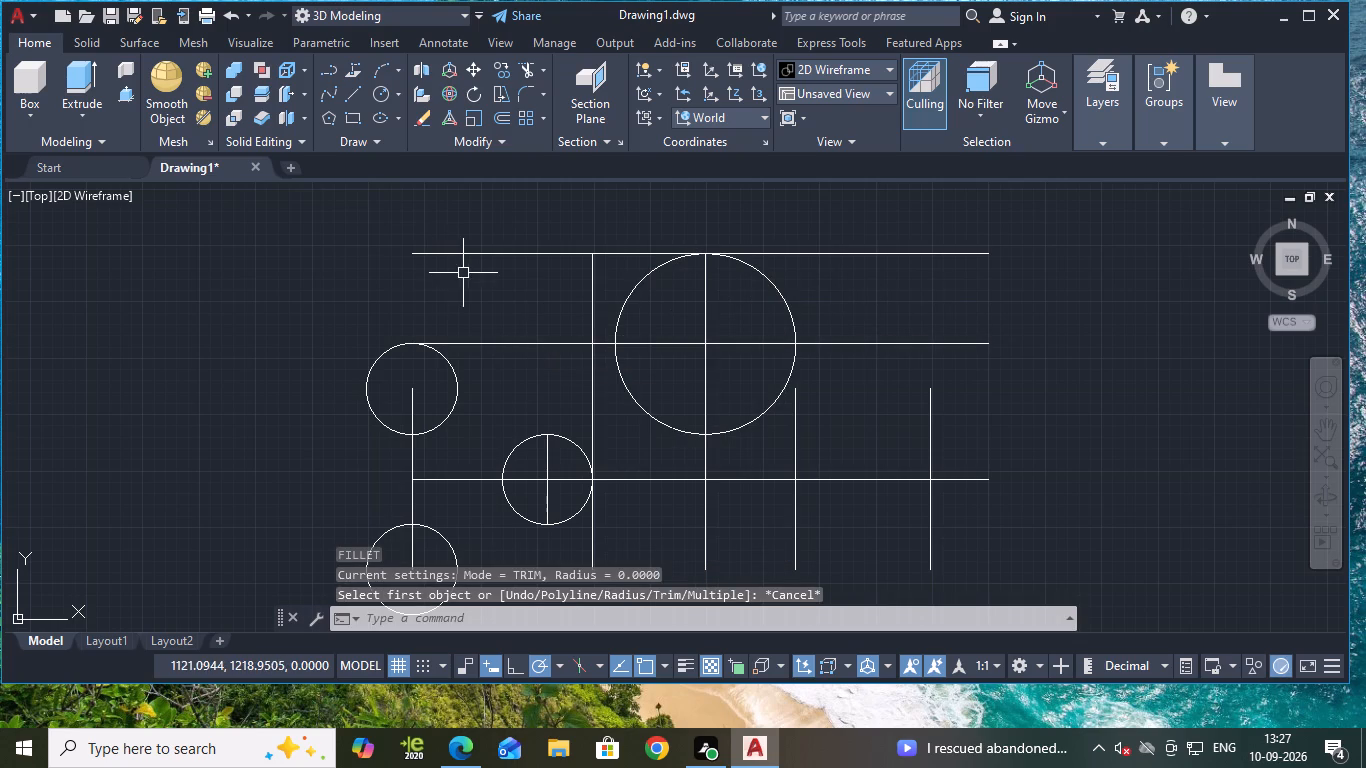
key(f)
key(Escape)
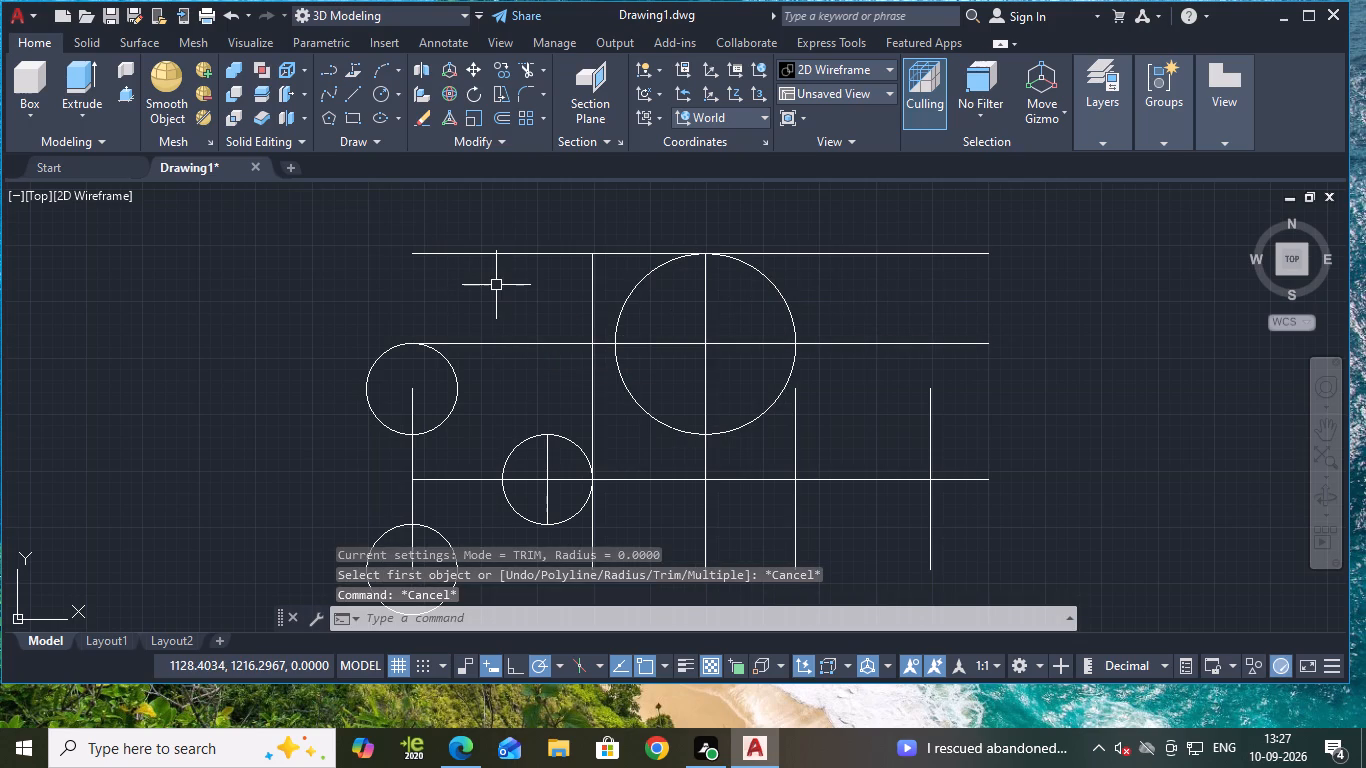
Trim the top horizontal line's overhang to the left of the tall vertical line tangent to the centre-line circle.
text(tr)
key(Return)
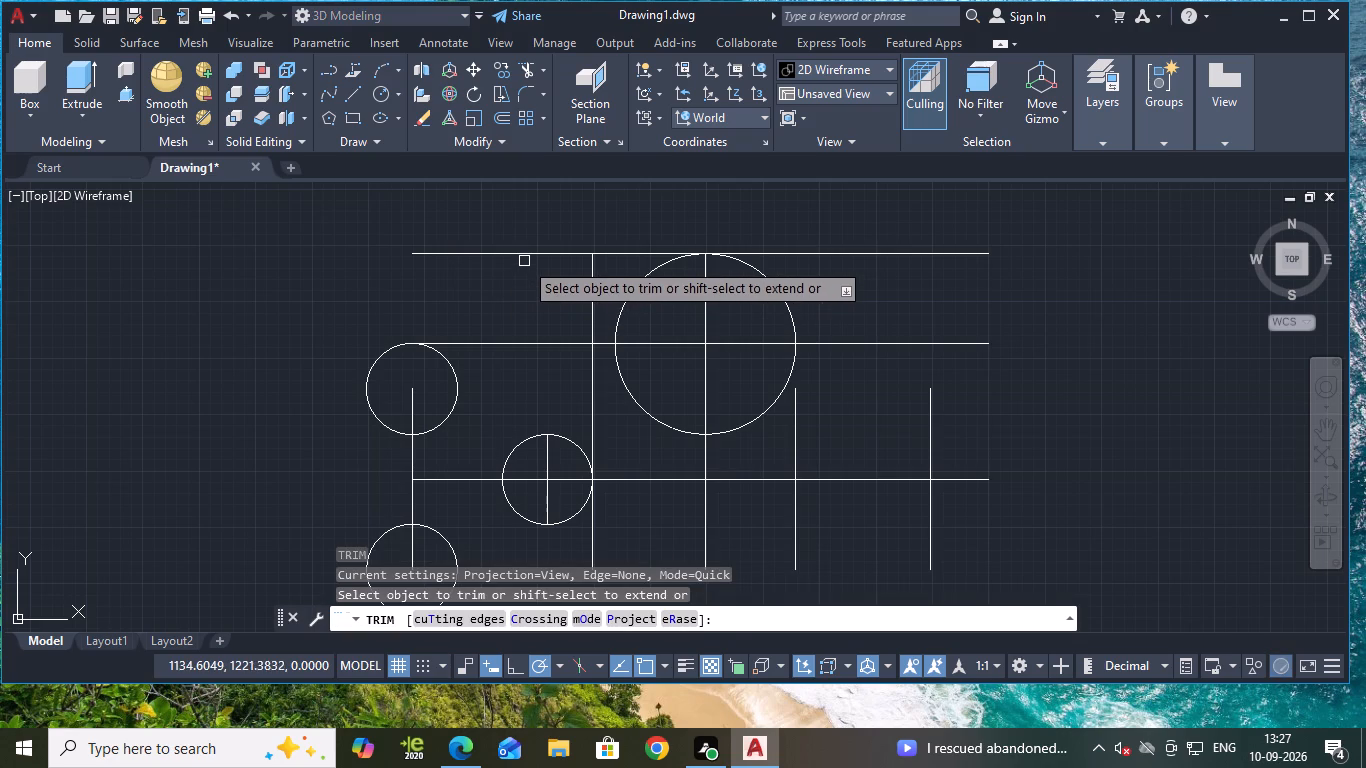
click(519, 254)
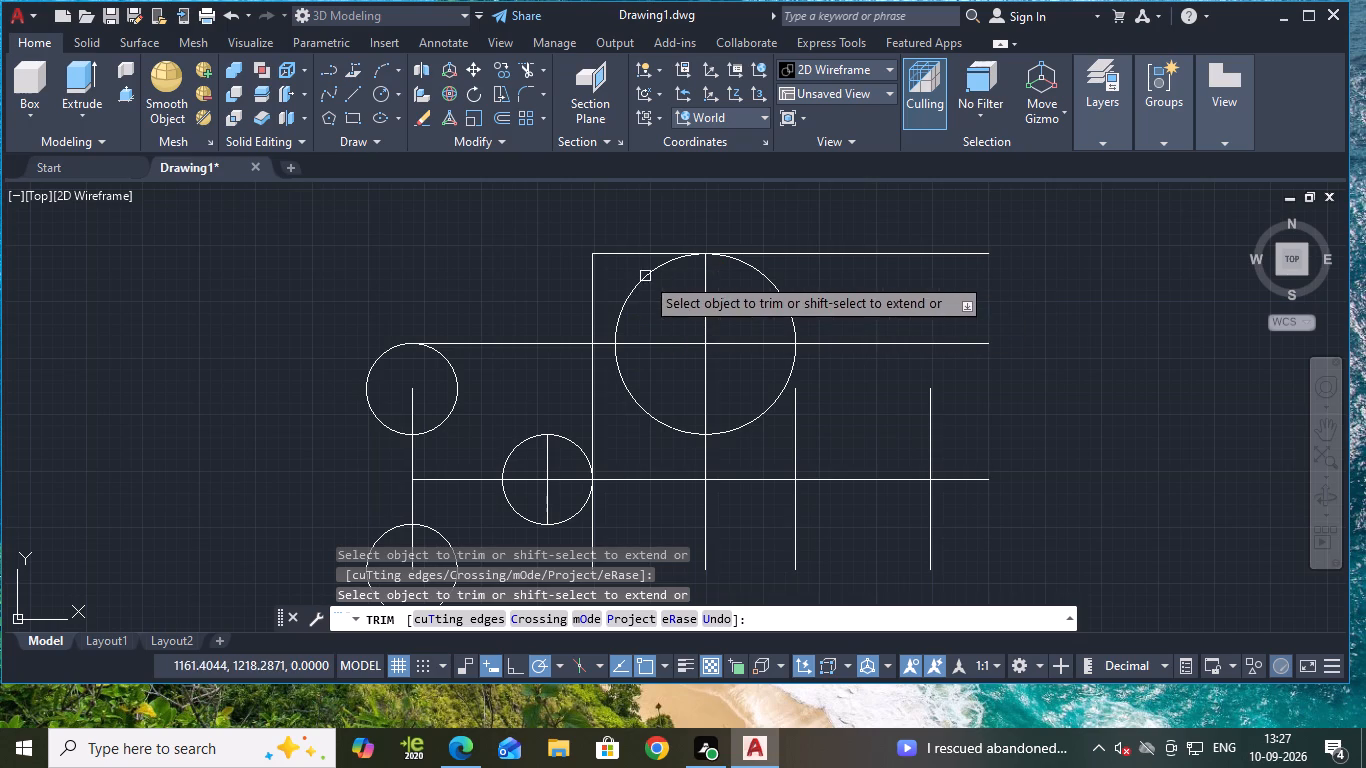
key(Escape)
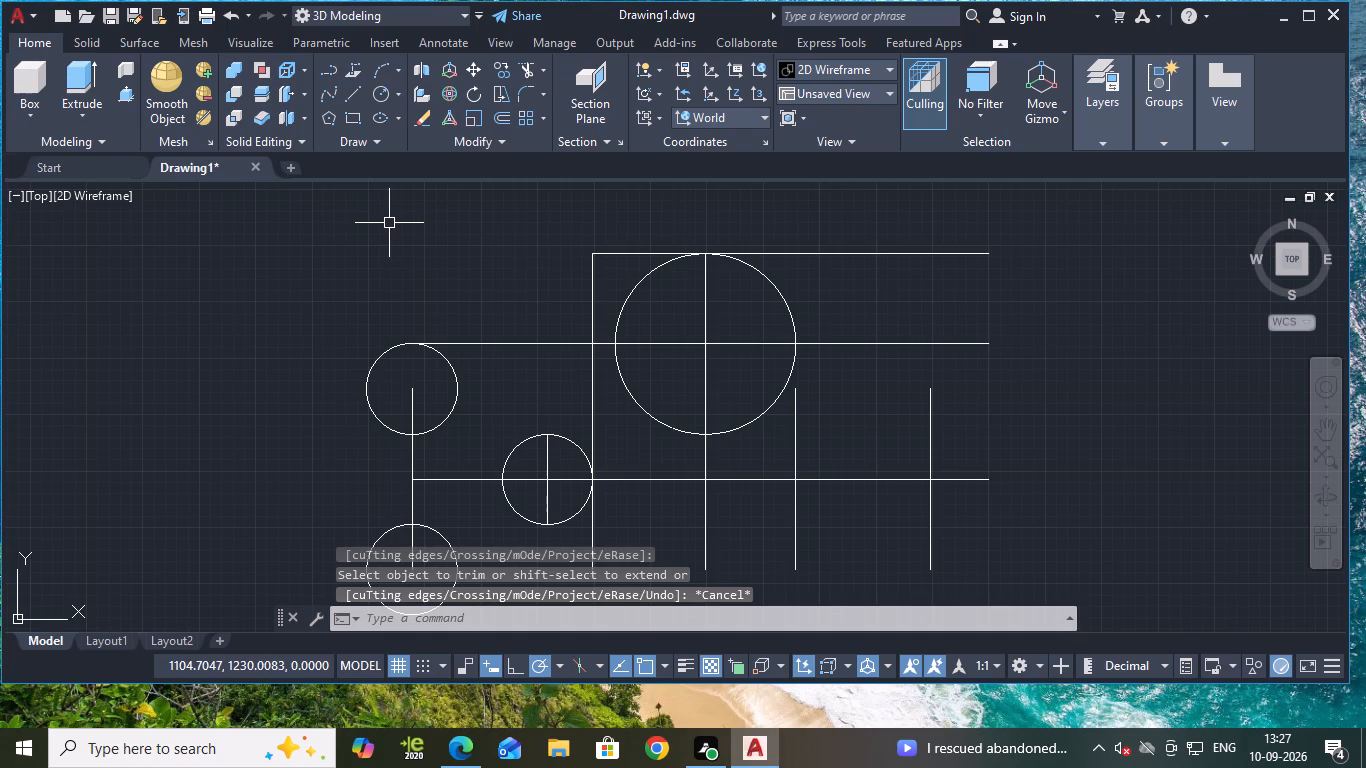
Fillet the corner between the horizontal line 30 units above centre and the tall left vertical line with radius 10.
key(f)
key(Return)
key(r)
key(Return)
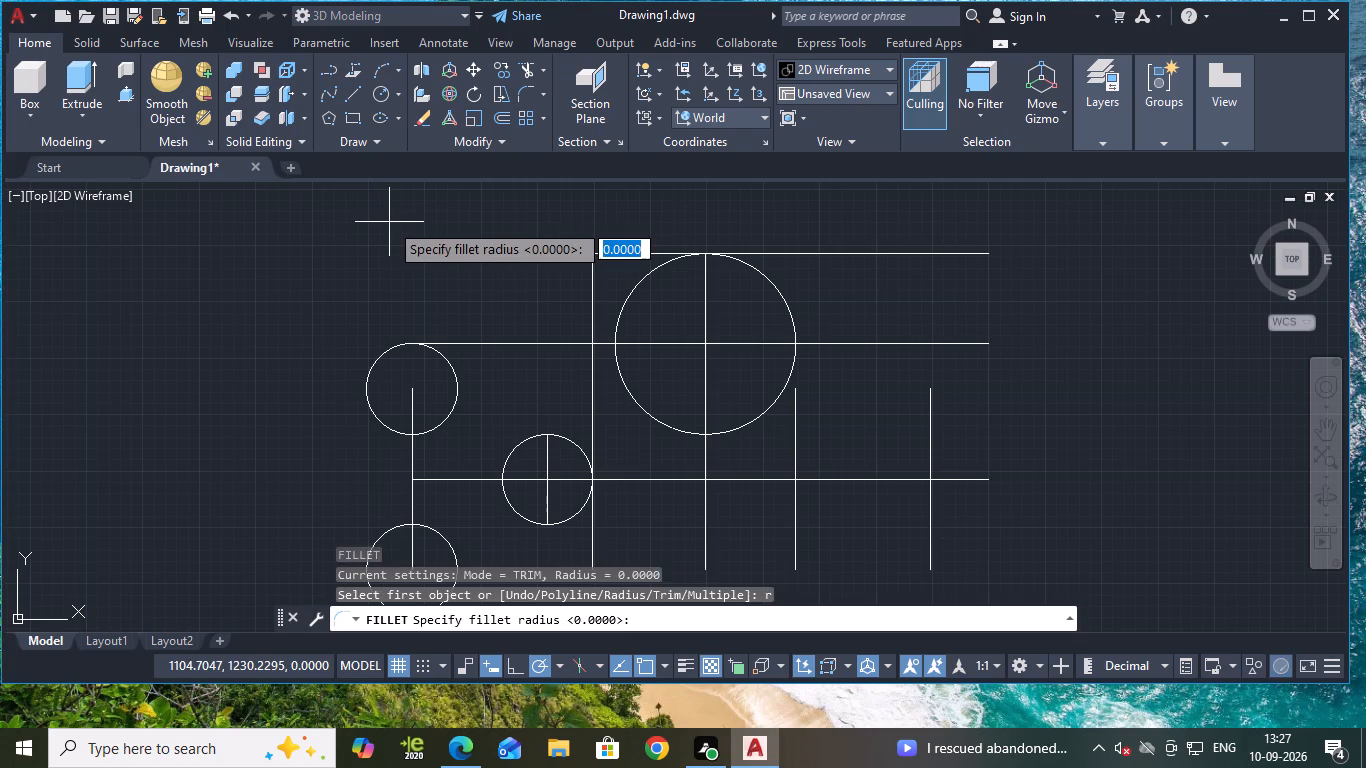
key(1)
key(0)
key(Return)
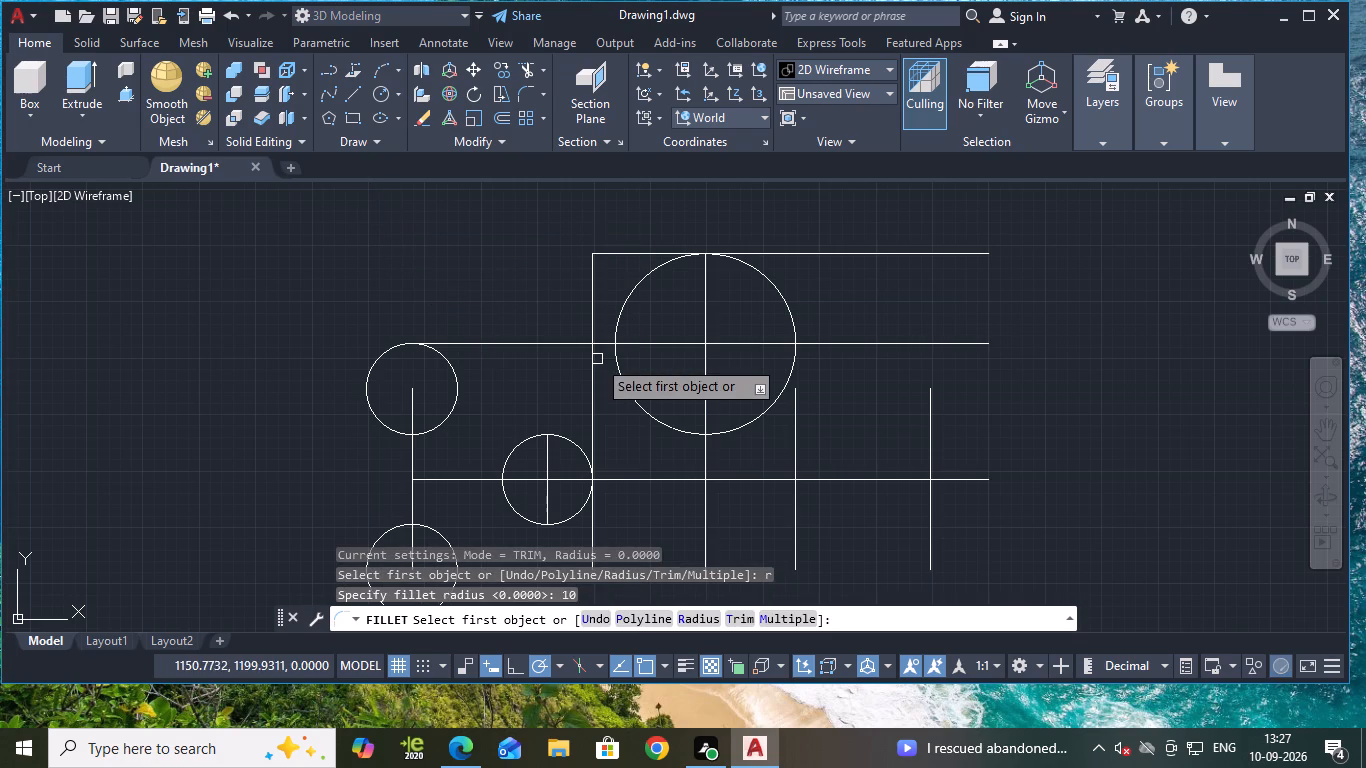
click(556, 346)
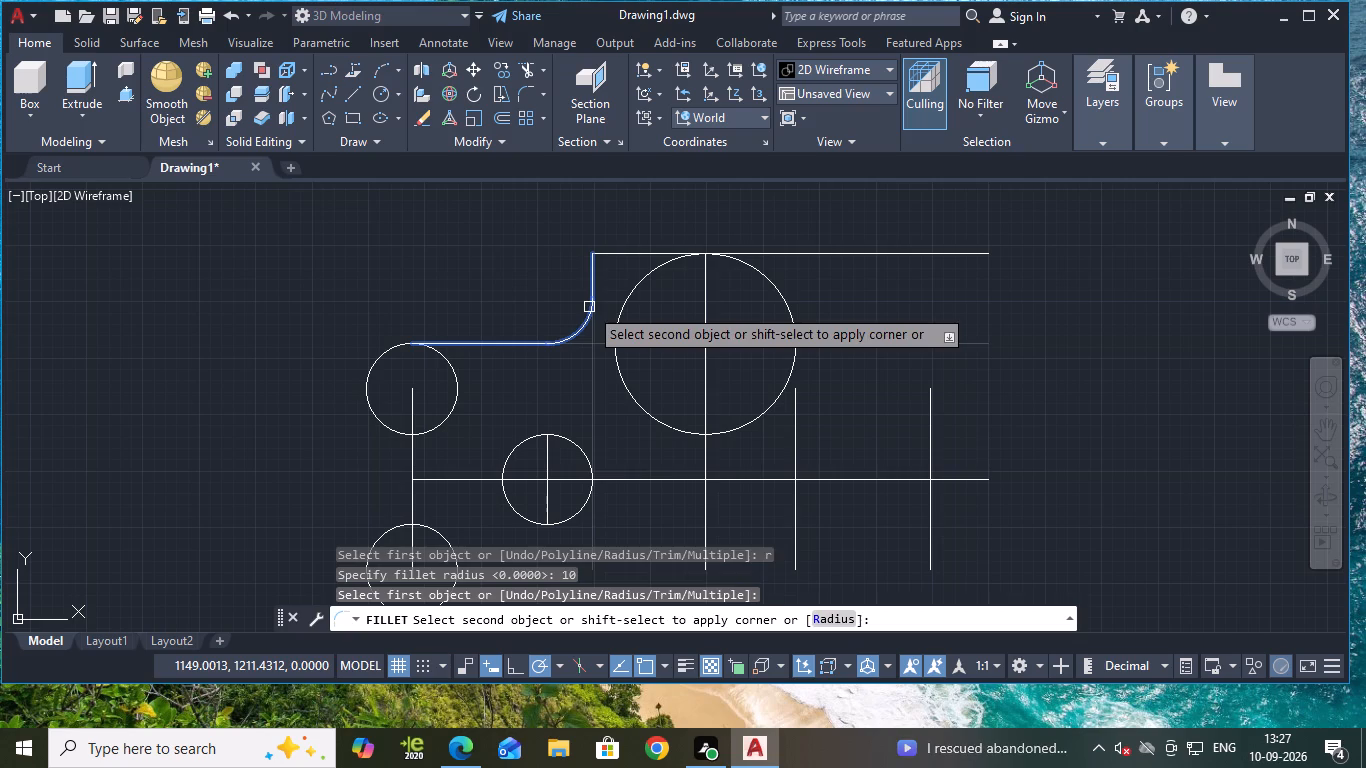
click(589, 307)
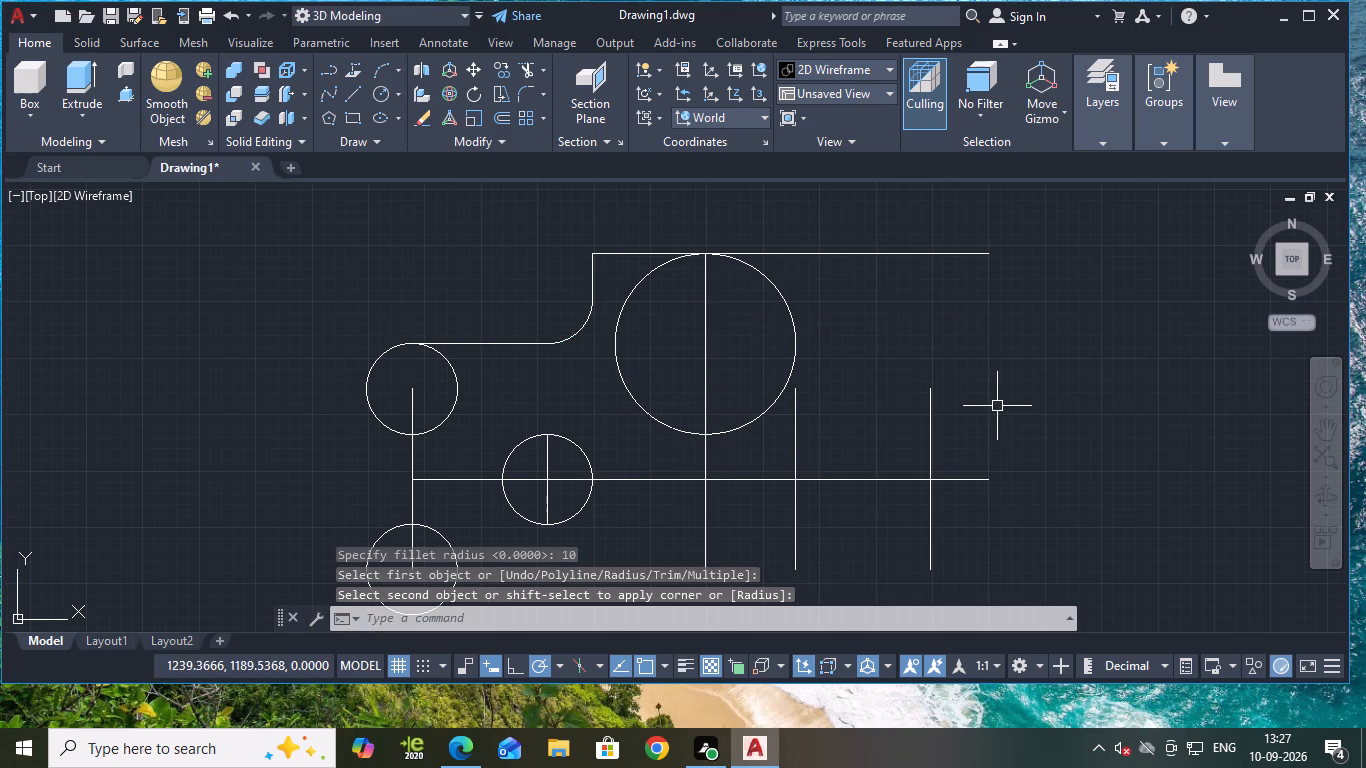
Trim away the left half of the radius 20 circle, up to the vertical line through its centre.
text(tr)
key(Return)
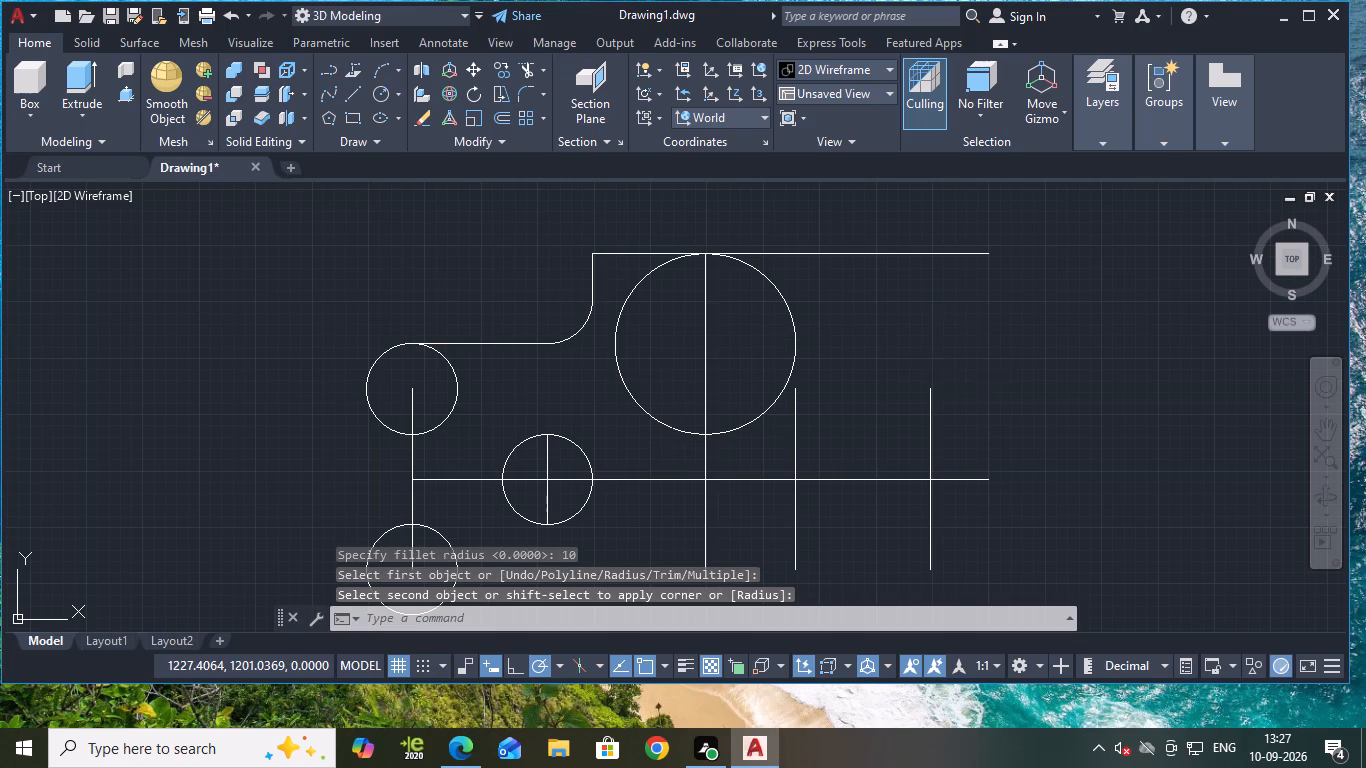
click(625, 330)
click(620, 330)
click(618, 330)
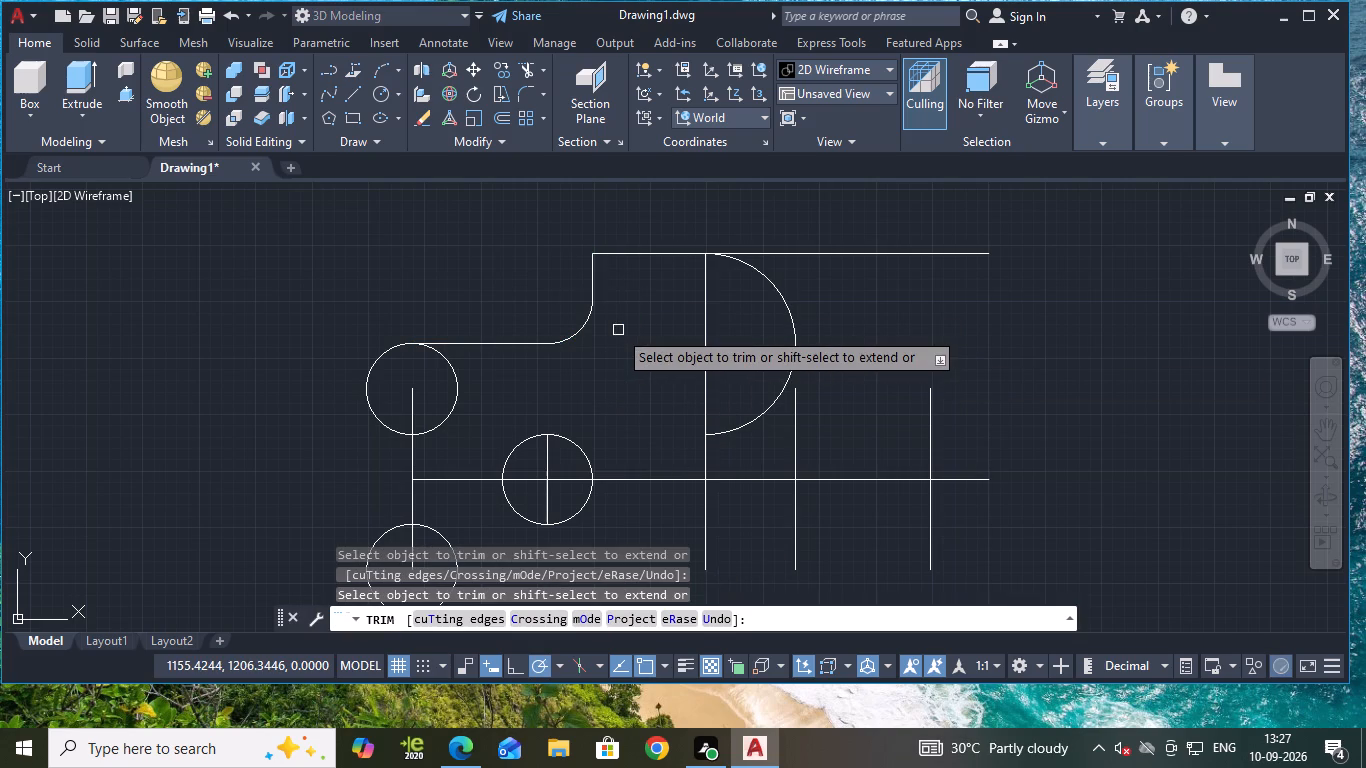
key(Escape)
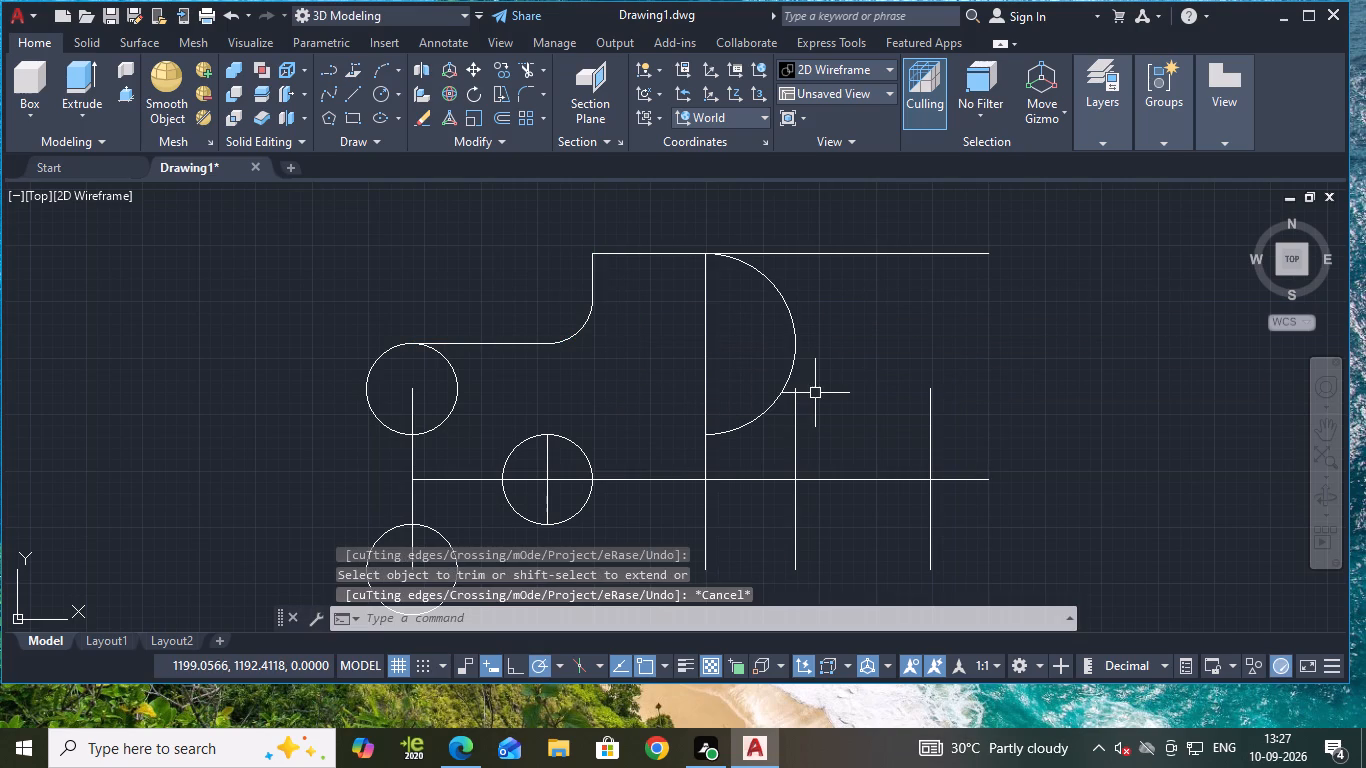
Extend the vertical line to the right of the radius 20 arc's centre upward until it meets the arc.
text(ex)
key(Return)
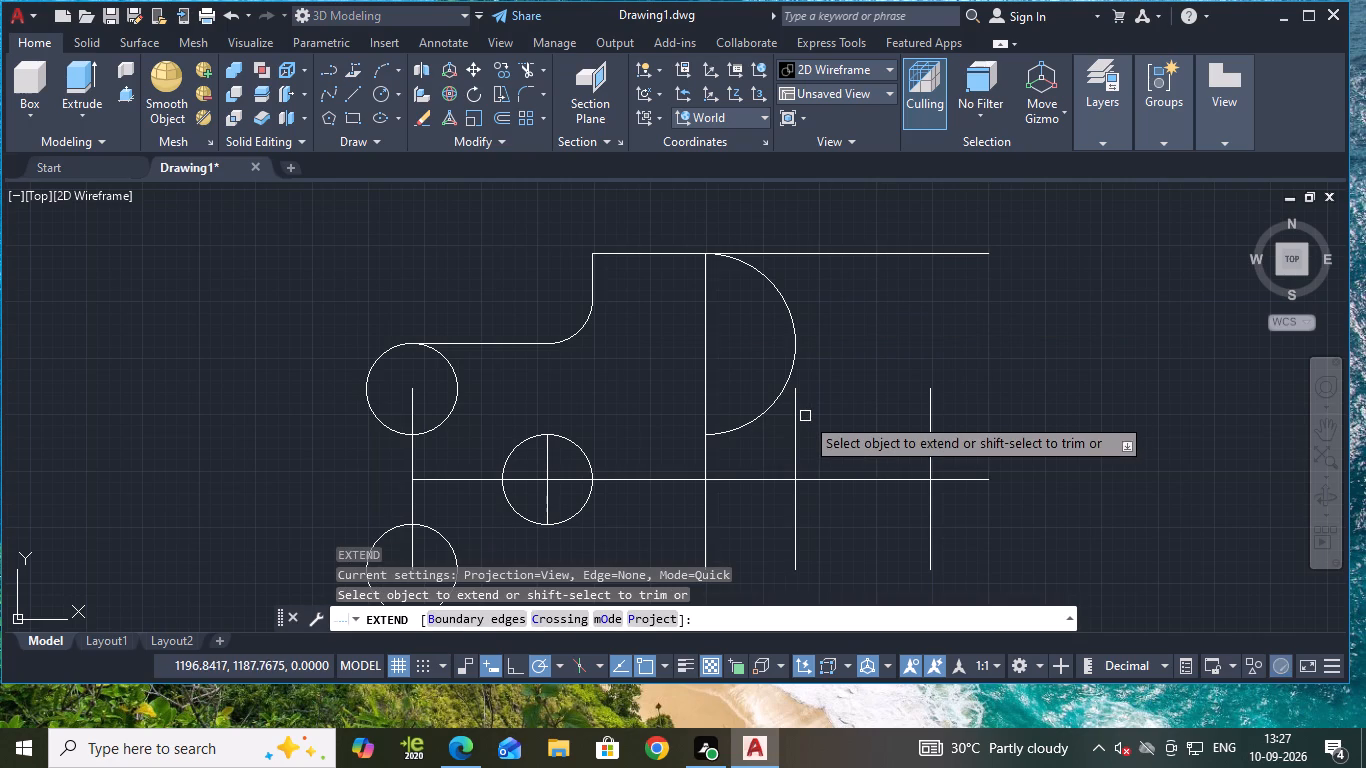
click(799, 424)
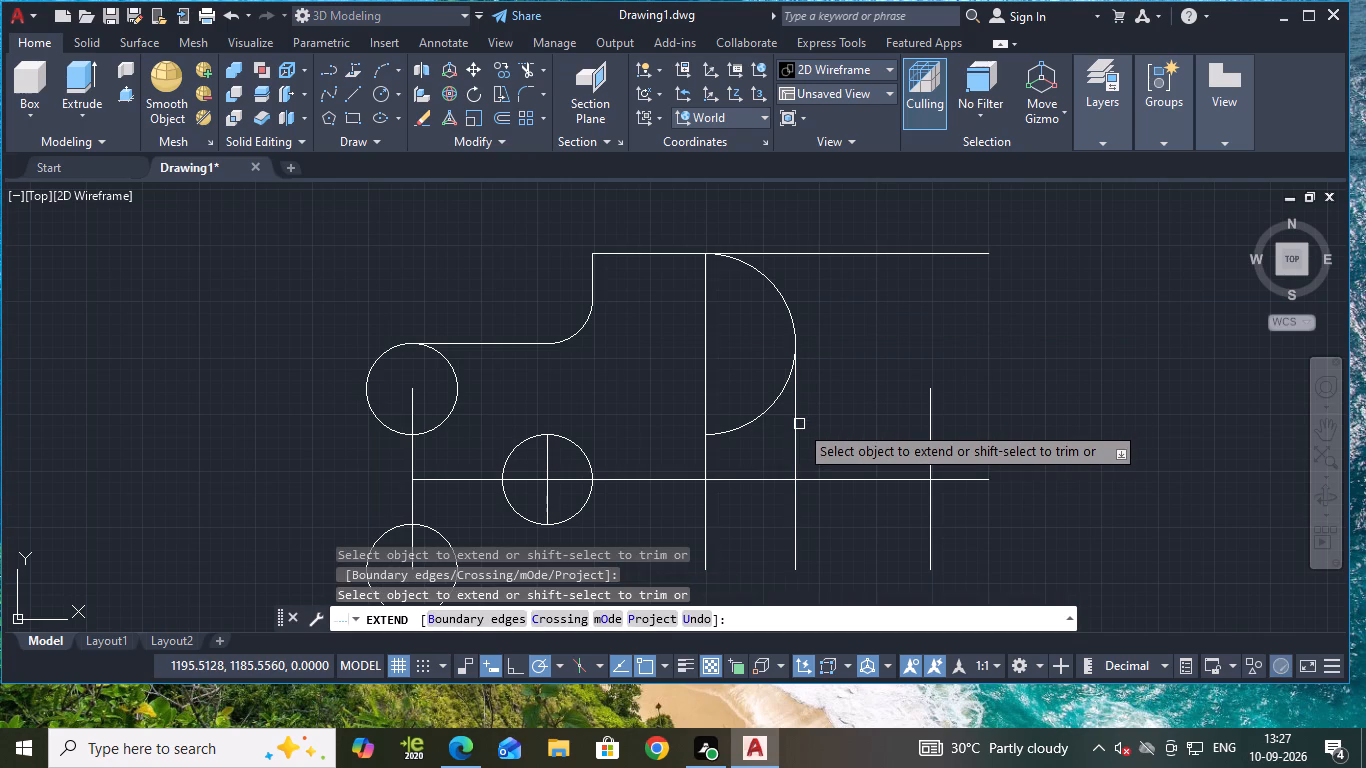
click(798, 413)
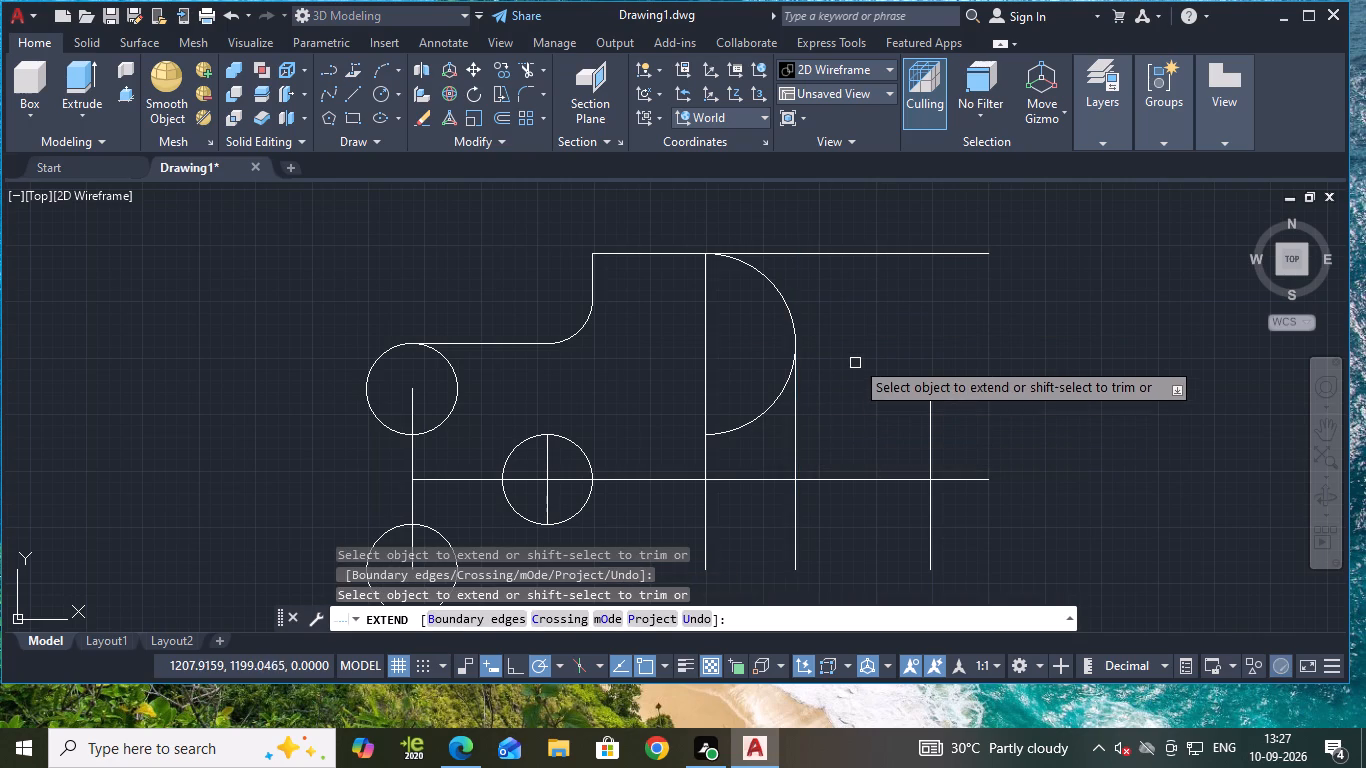
key(Escape)
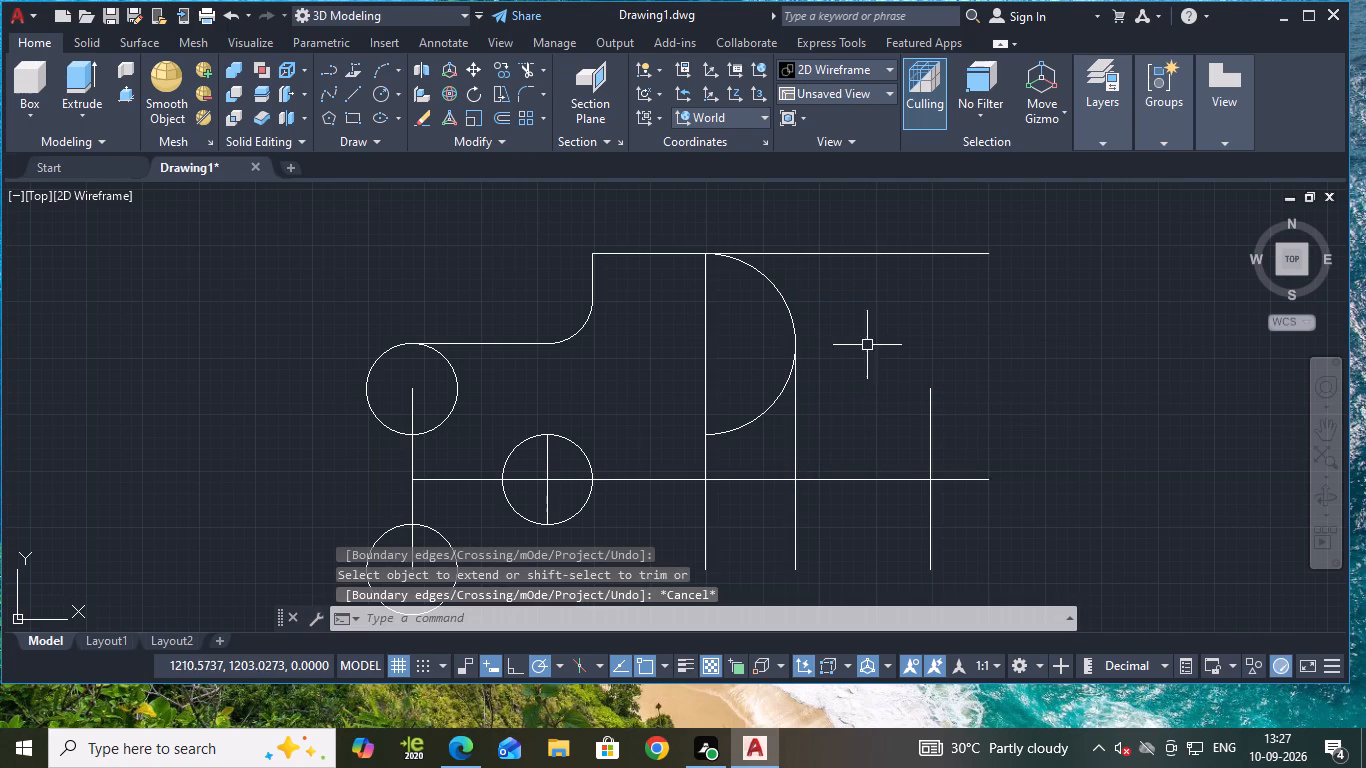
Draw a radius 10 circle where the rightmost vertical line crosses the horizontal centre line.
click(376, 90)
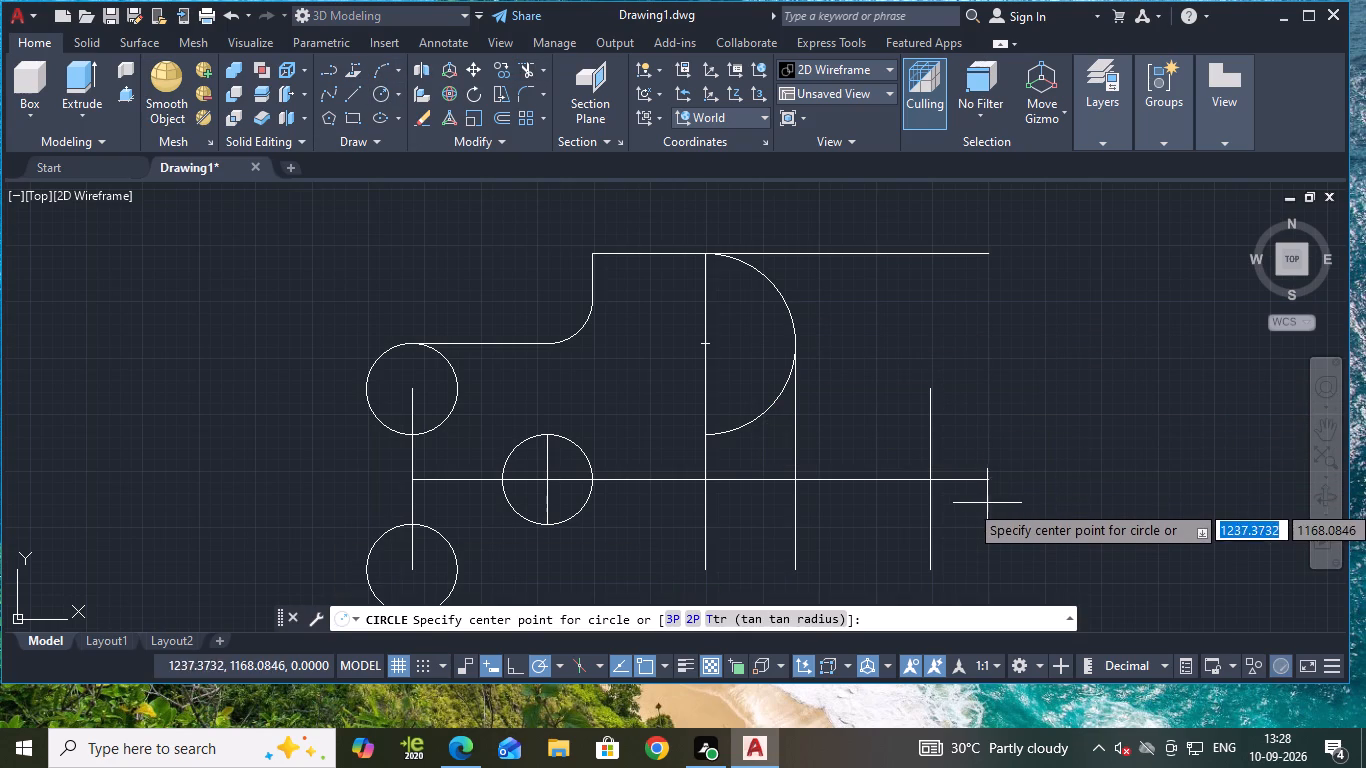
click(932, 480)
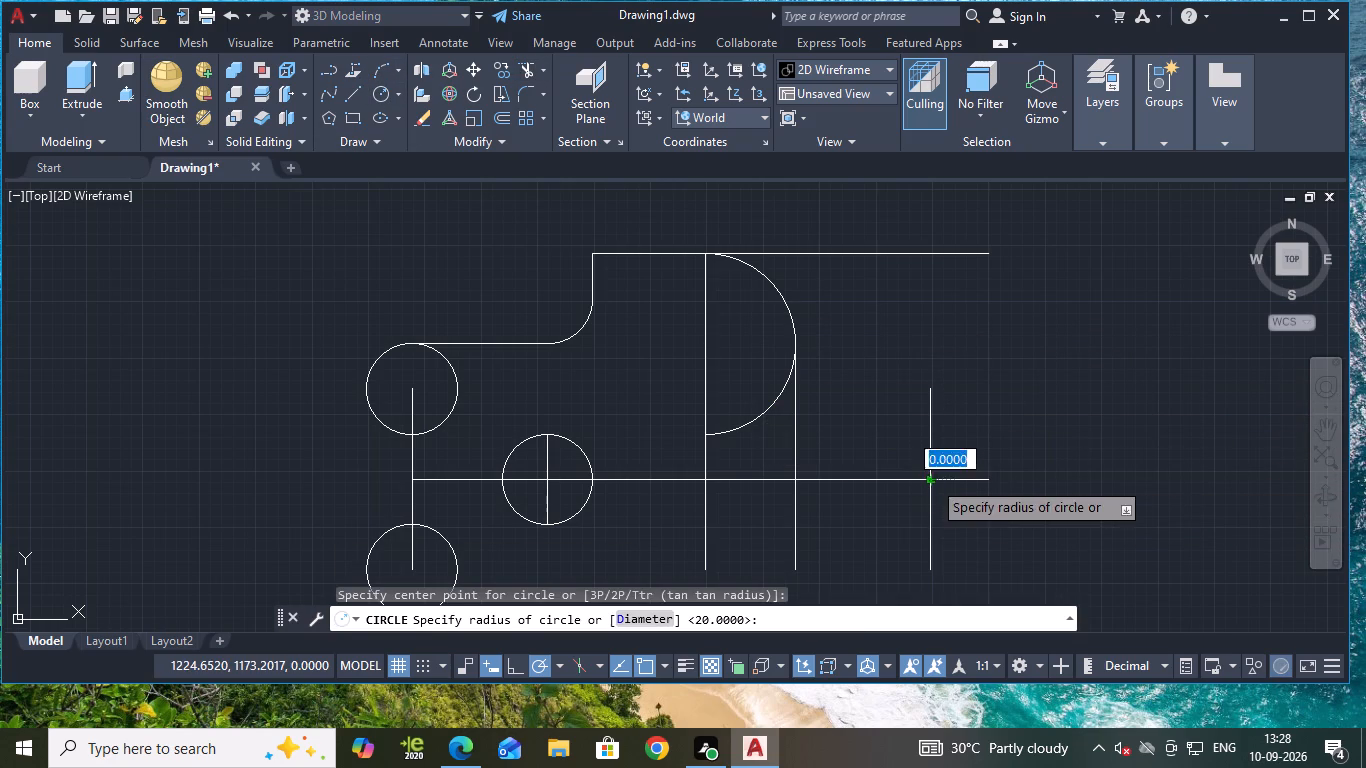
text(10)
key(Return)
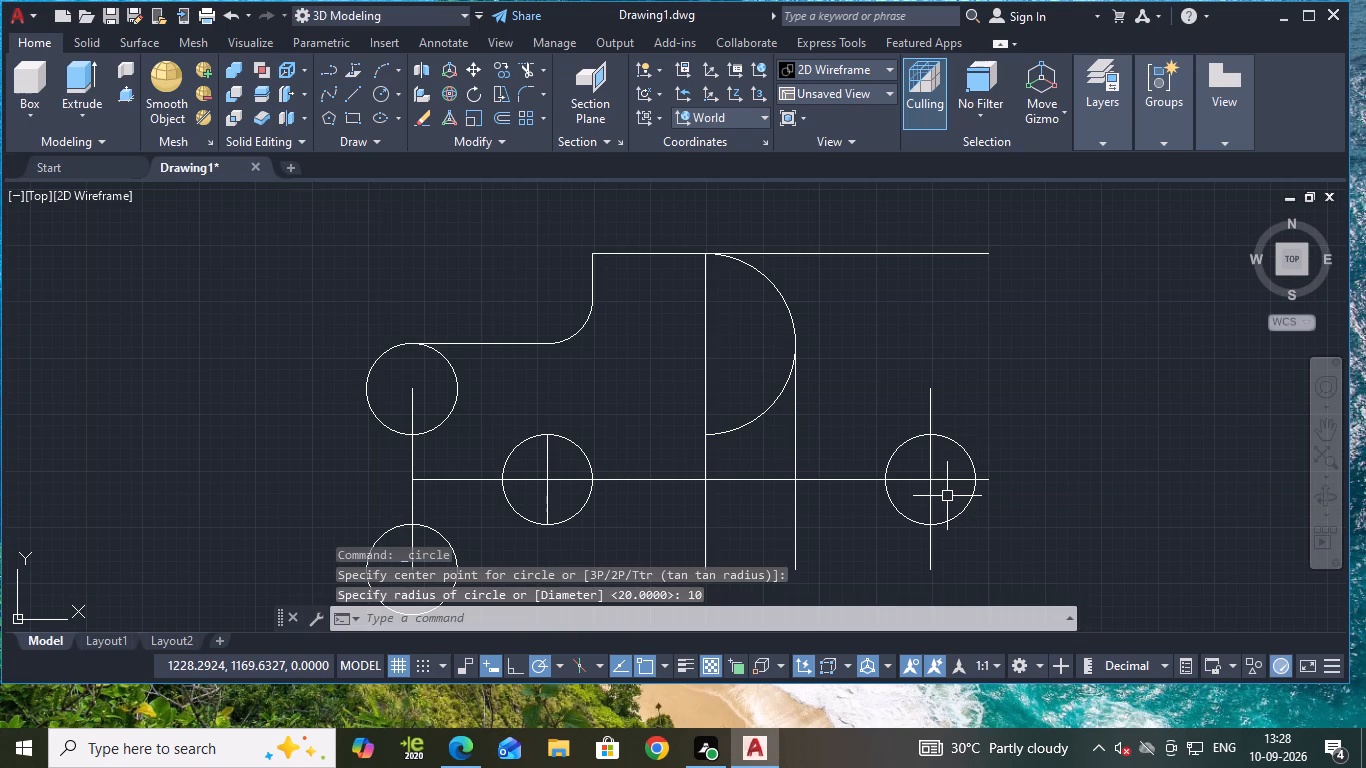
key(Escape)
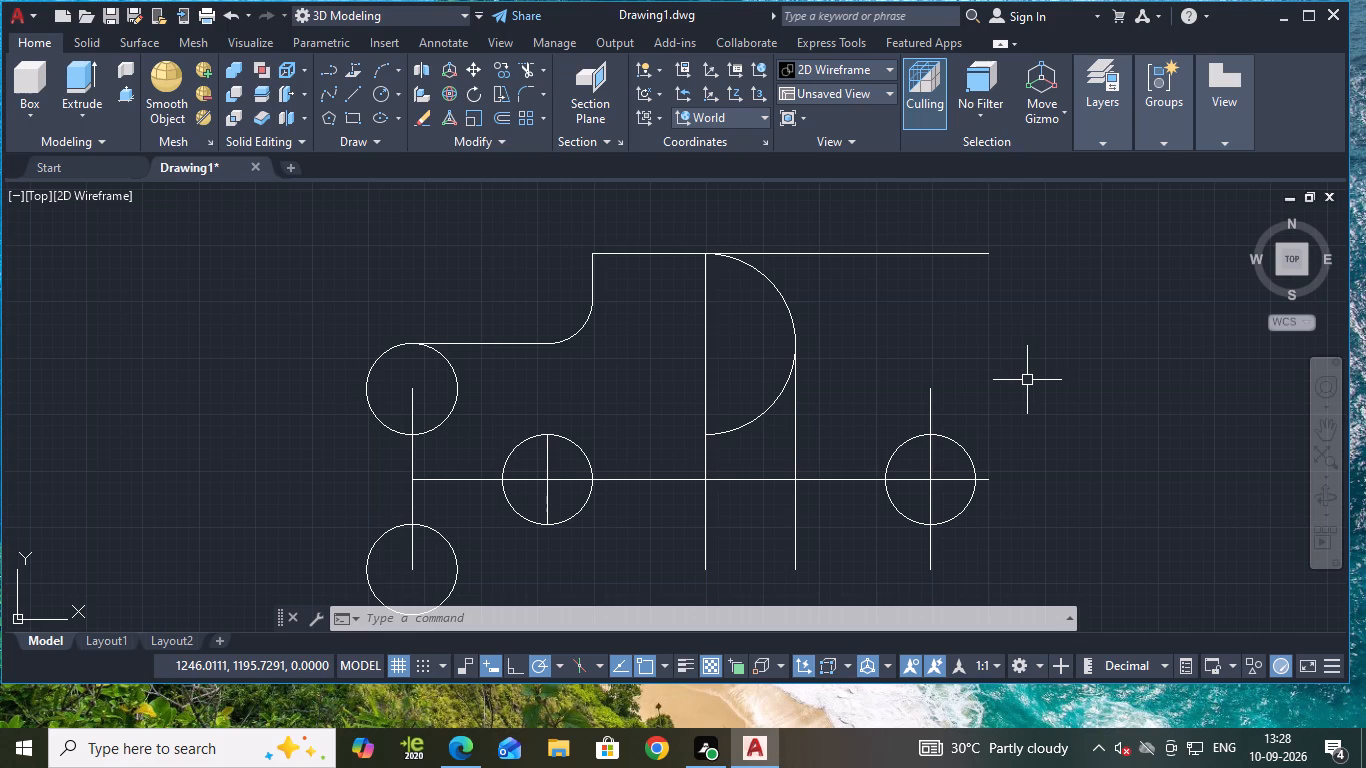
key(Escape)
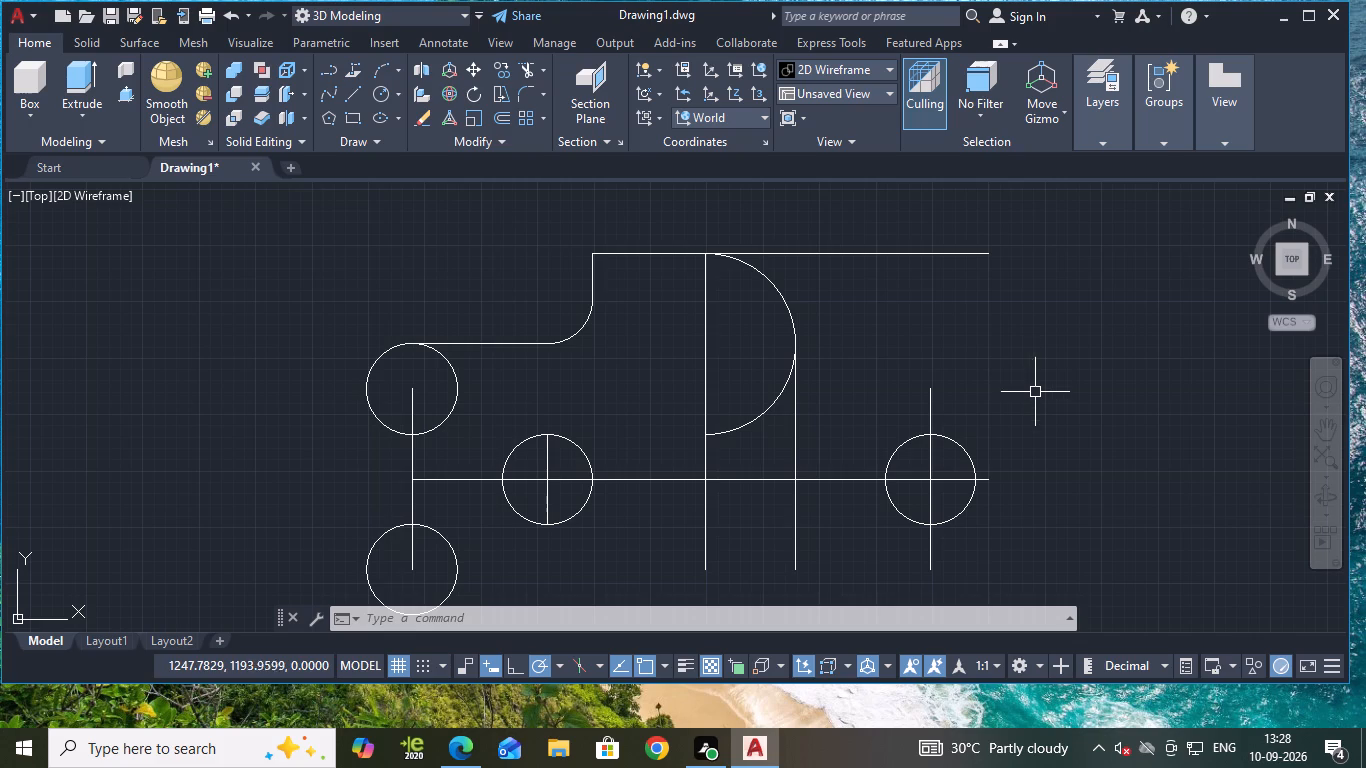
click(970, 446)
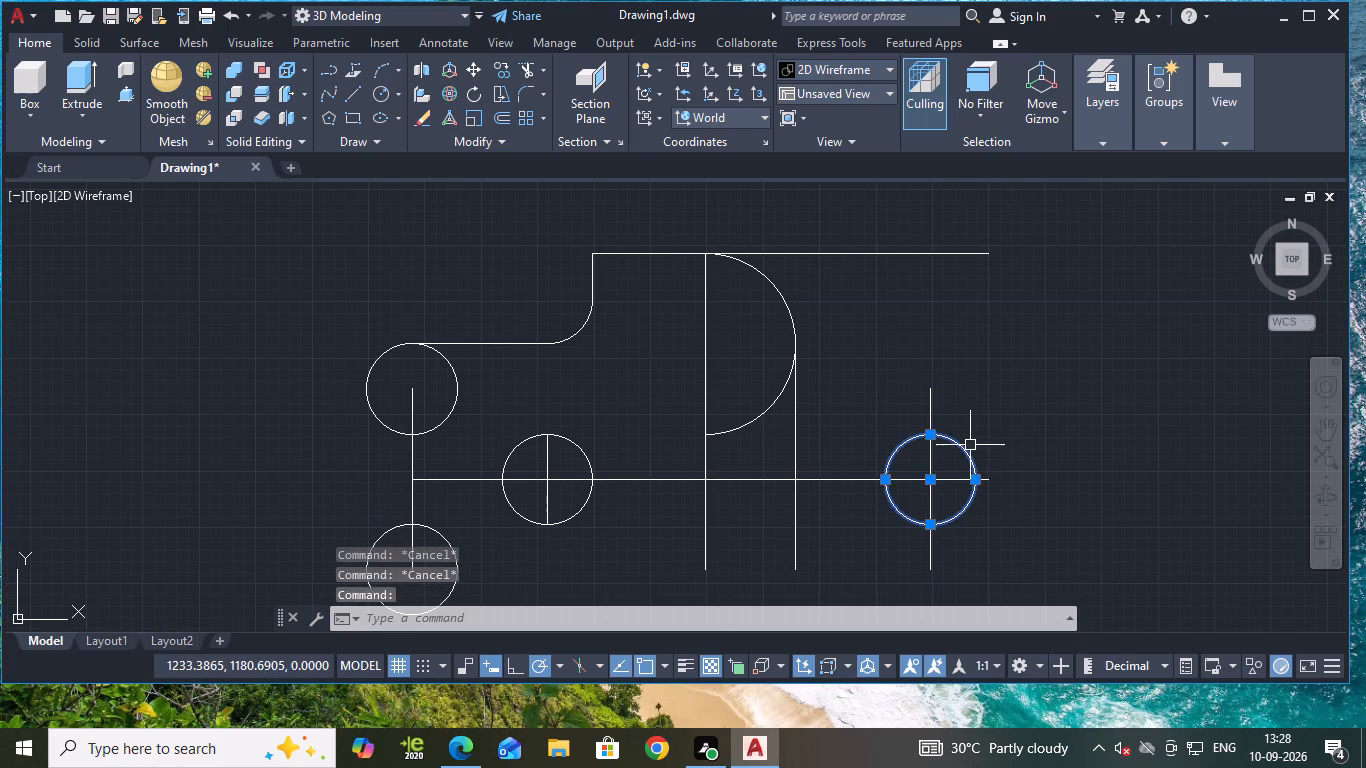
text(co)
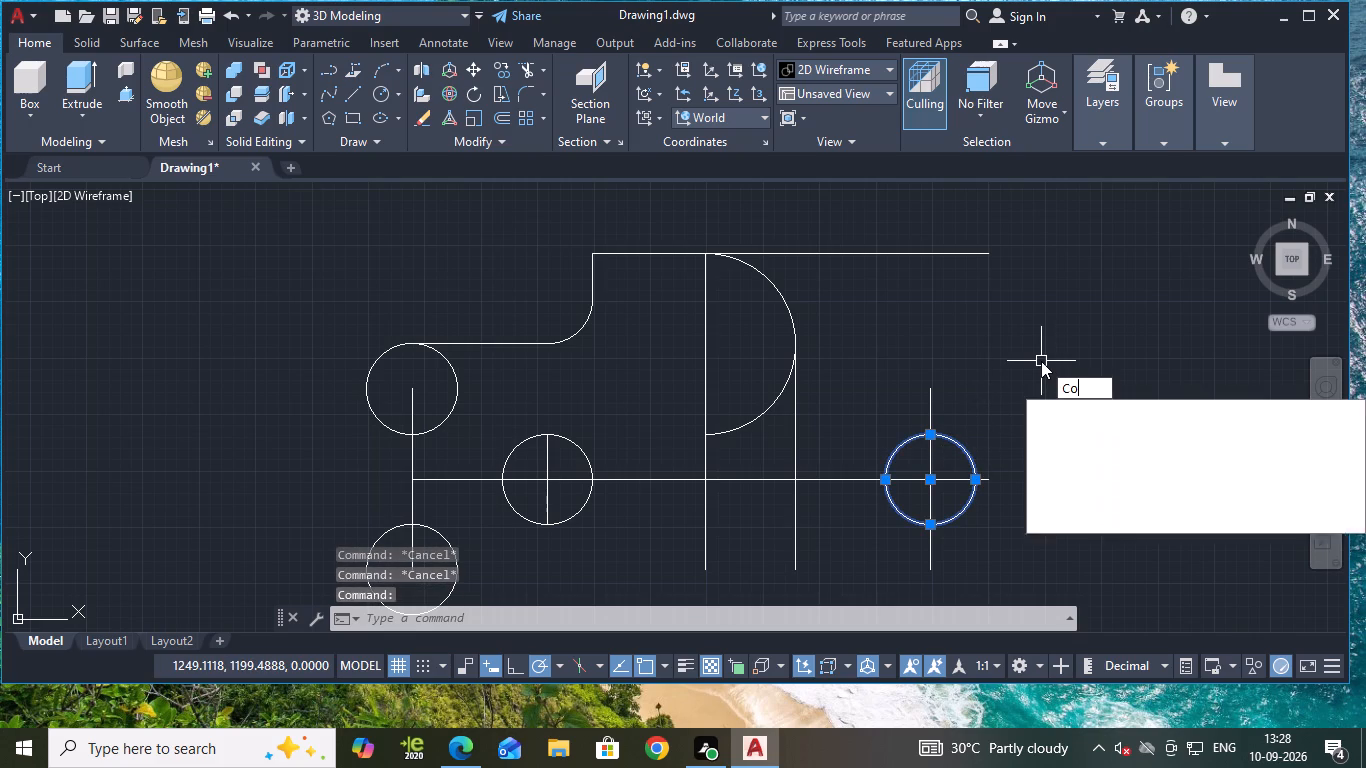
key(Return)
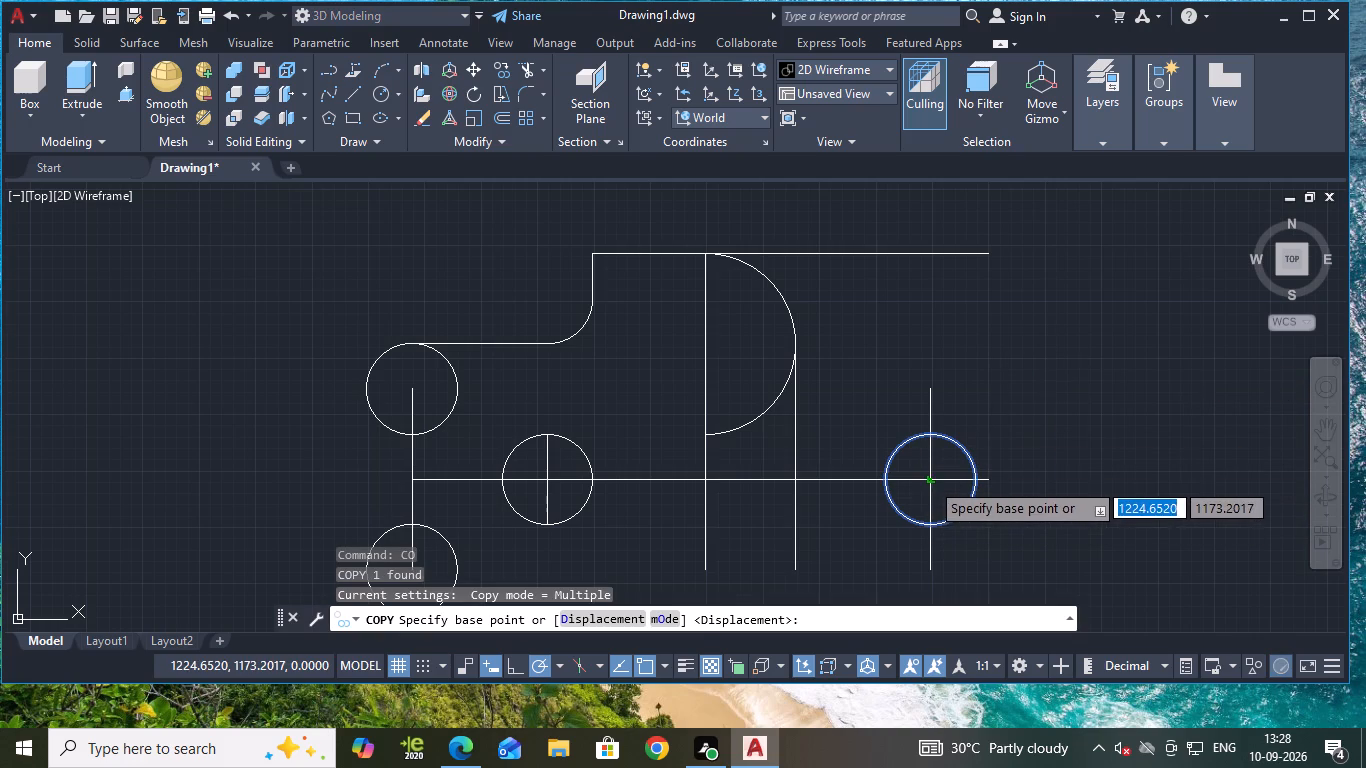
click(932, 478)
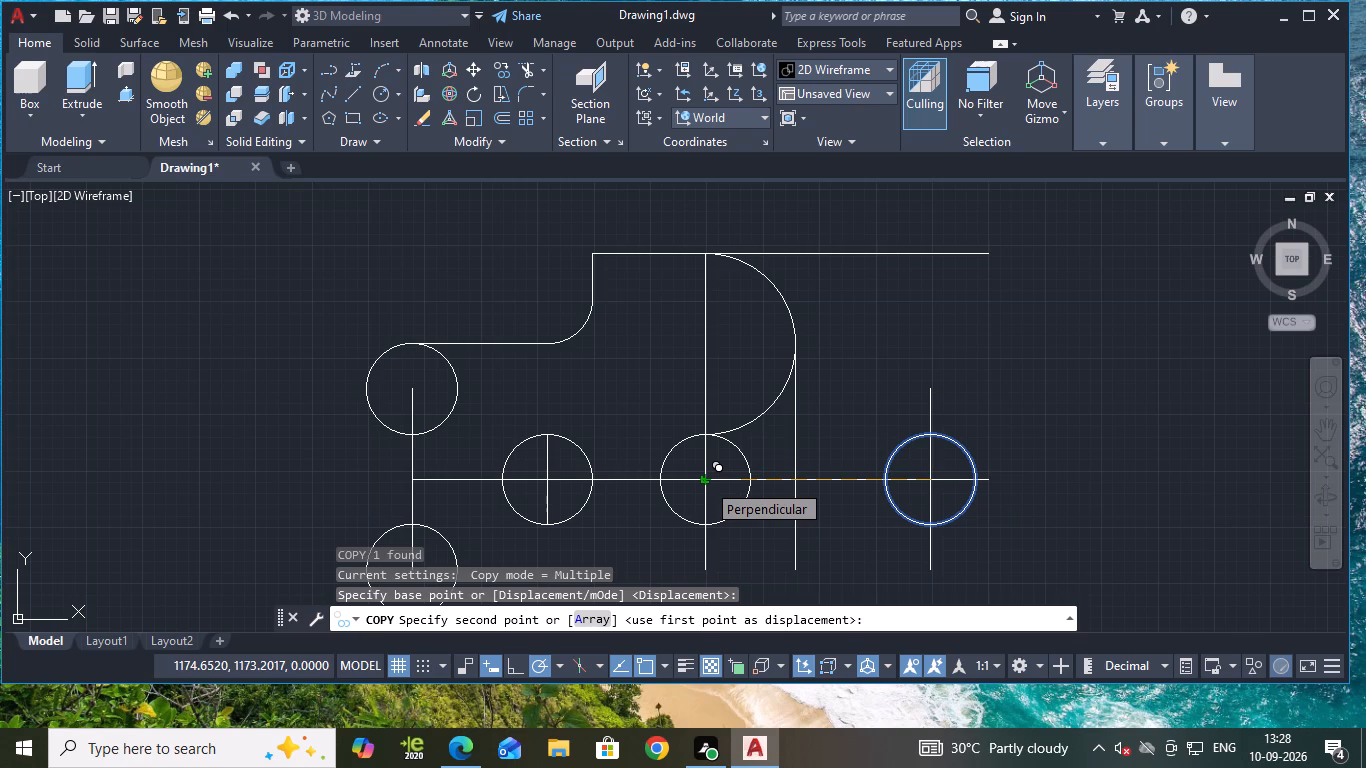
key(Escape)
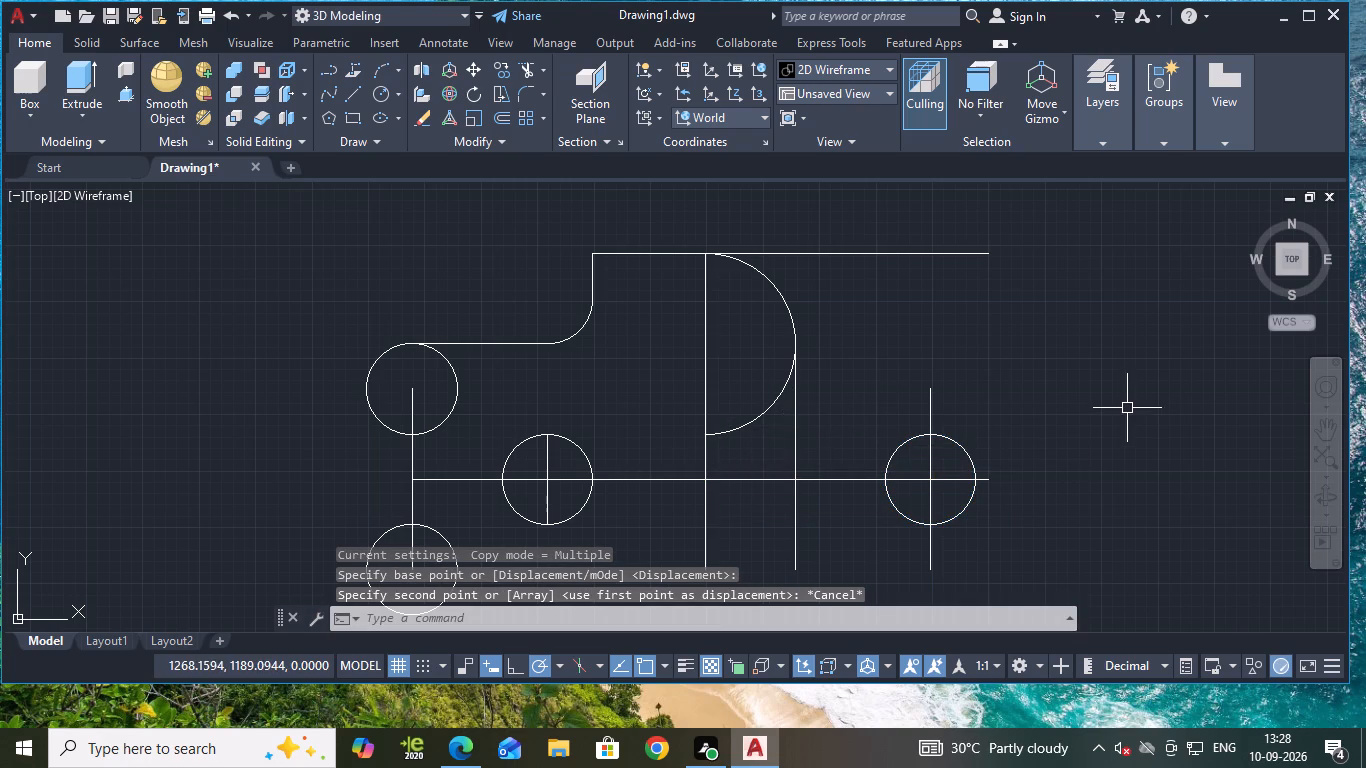
Offset the vertical line through the radius 20 arc's centre by 55 units to the right.
key(o)
key(Return)
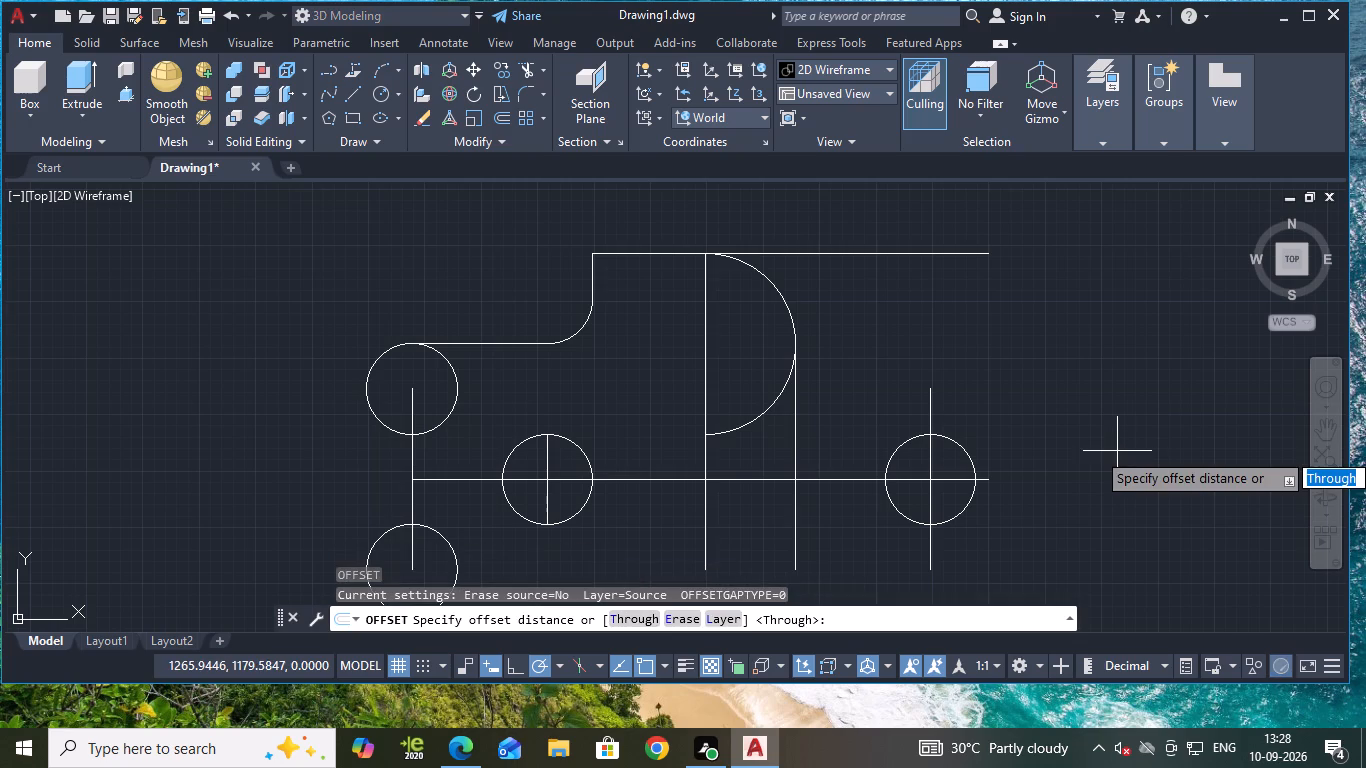
key(Return)
click(704, 395)
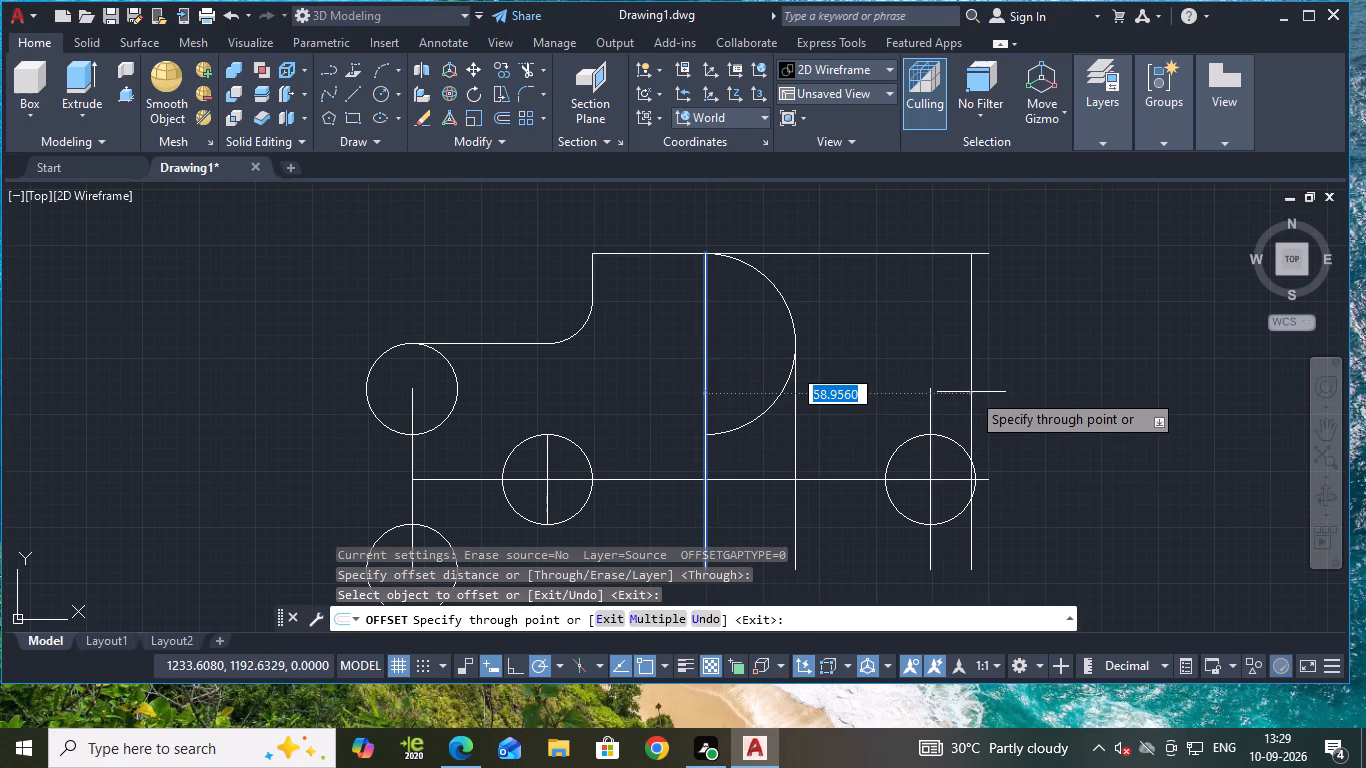
text(55)
key(Return)
key(Escape)
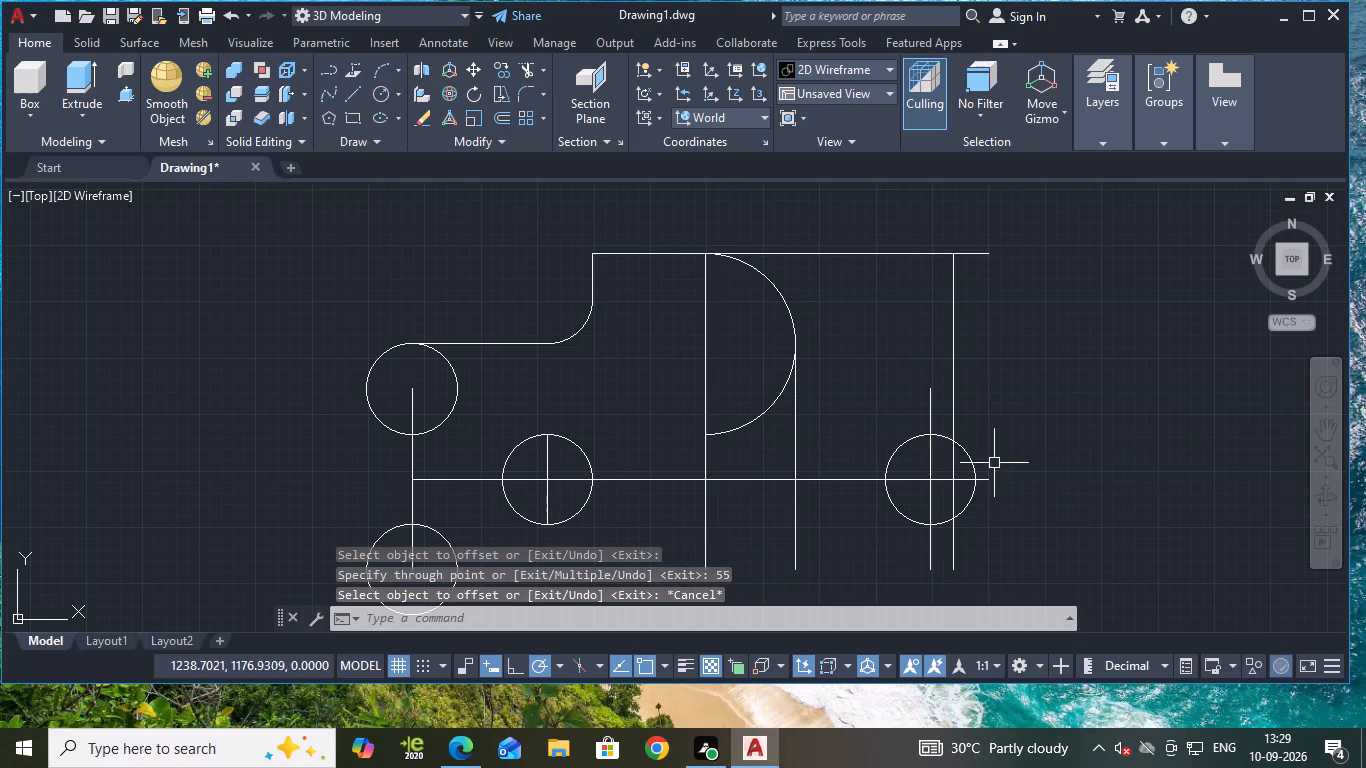
Delete the right-hand radius 10 circle and the short vertical line through its centre.
click(975, 462)
key(Delete)
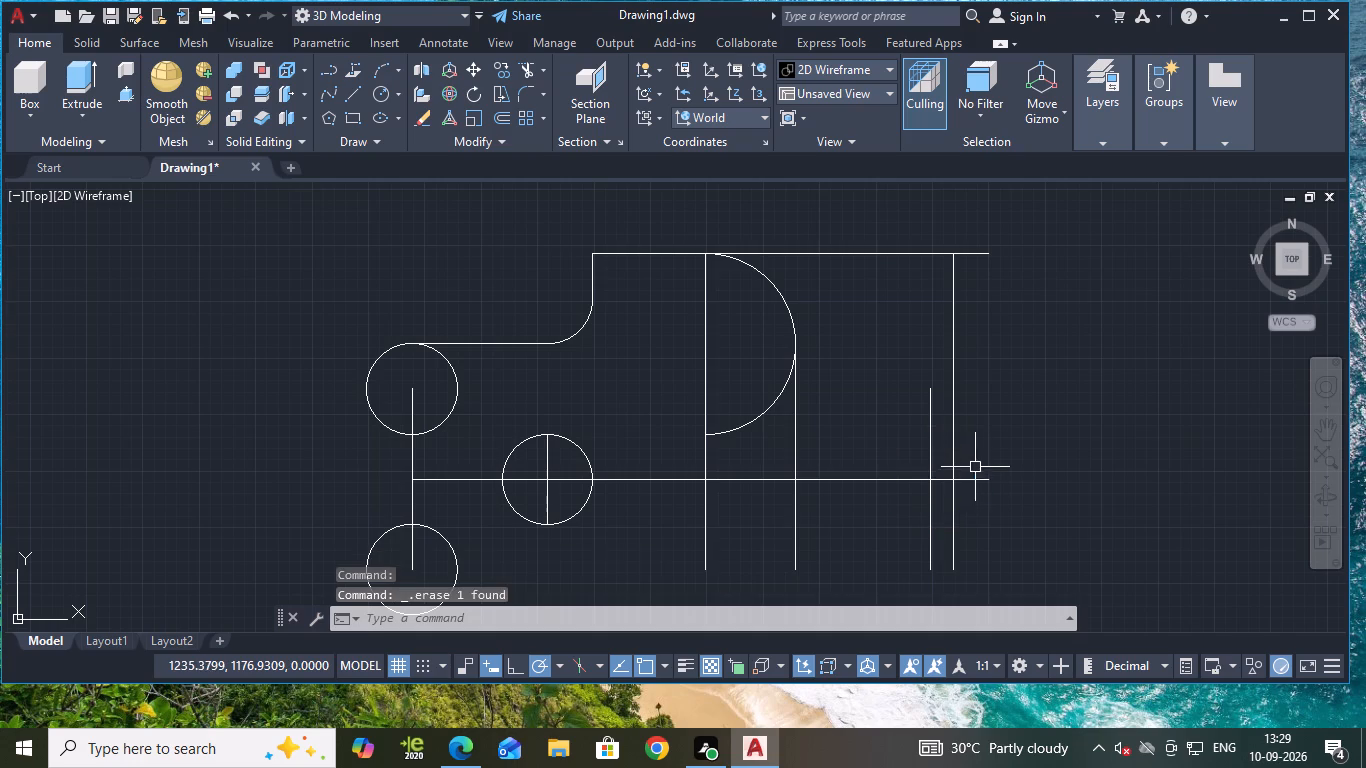
click(930, 458)
key(Delete)
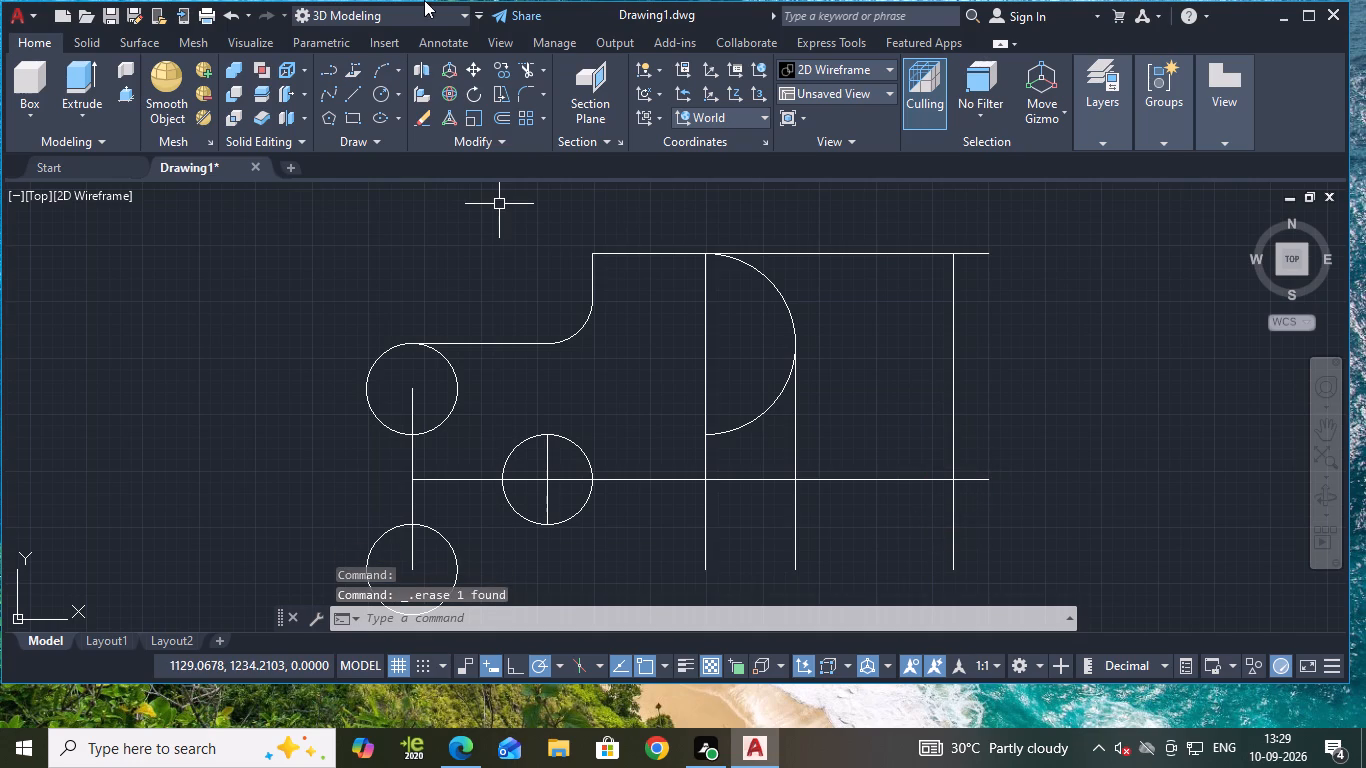
Draw a radius 10 circle where the new 55-unit offset line crosses the horizontal centre line.
click(378, 100)
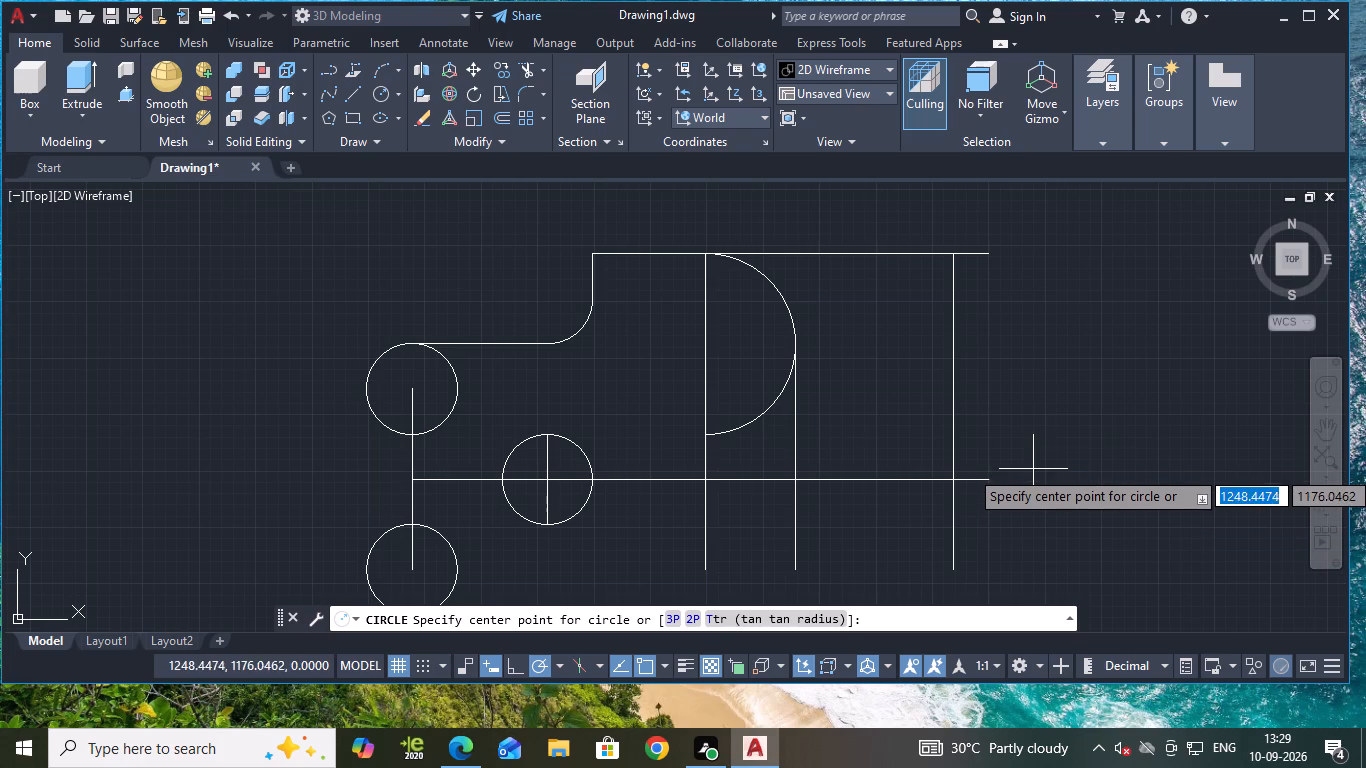
click(956, 479)
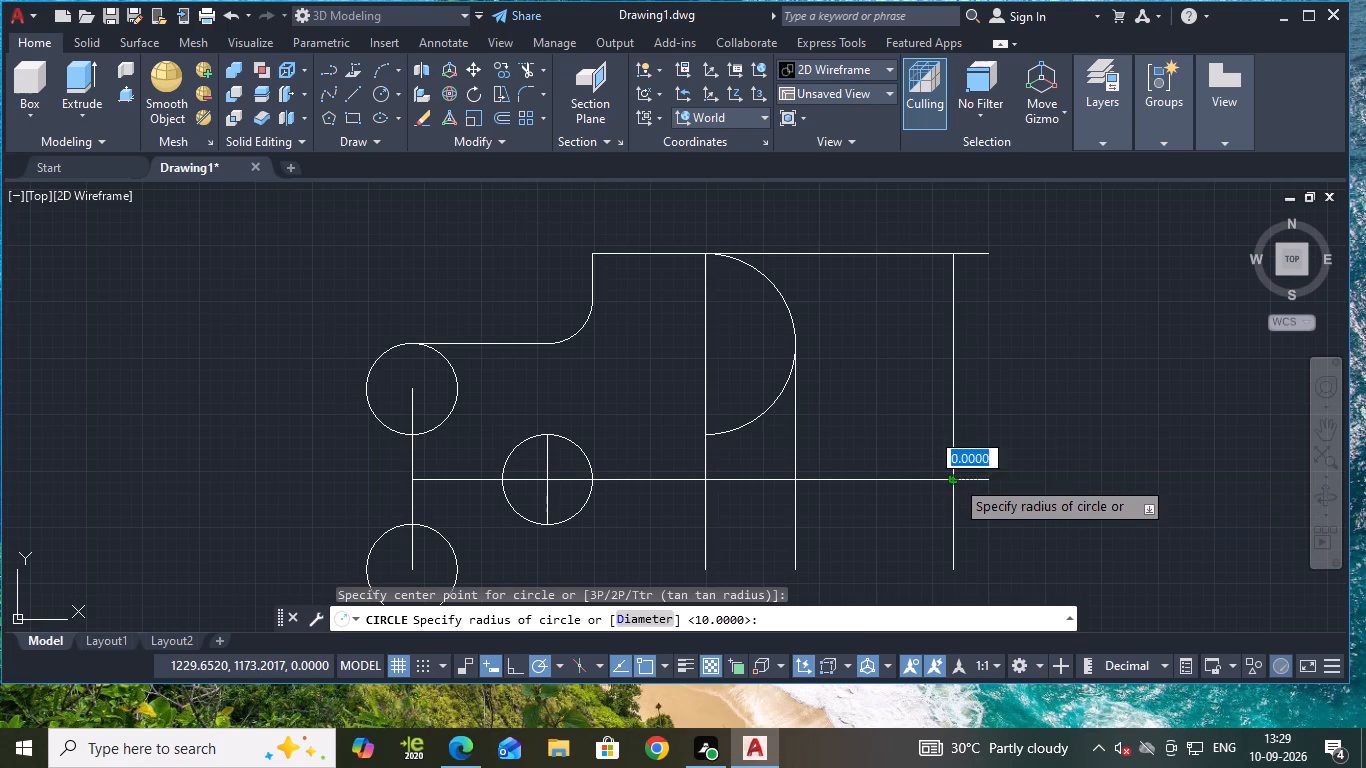
text(10)
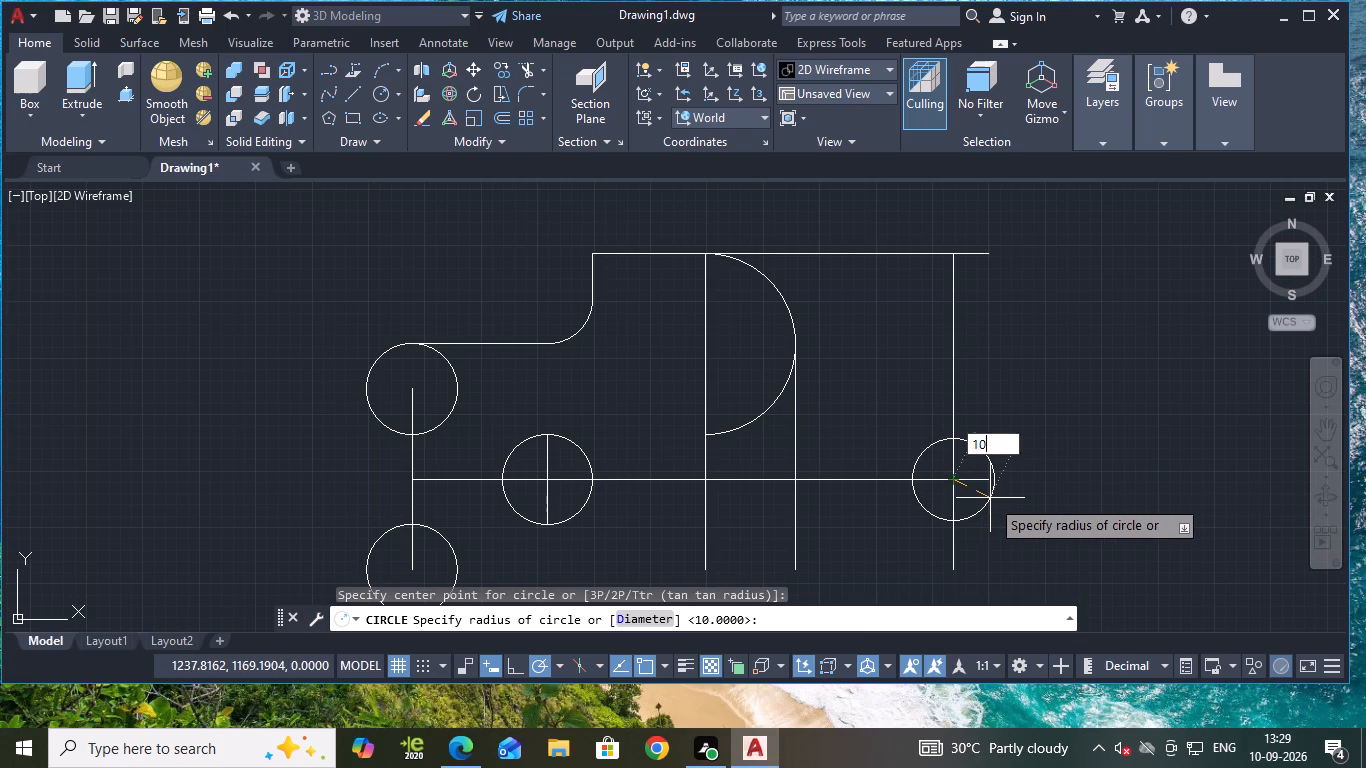
key(Return)
key(Escape)
Copy the right-hand radius 10 circle by its centre to where the large arc's vertical line crosses the centre line.
click(995, 449)
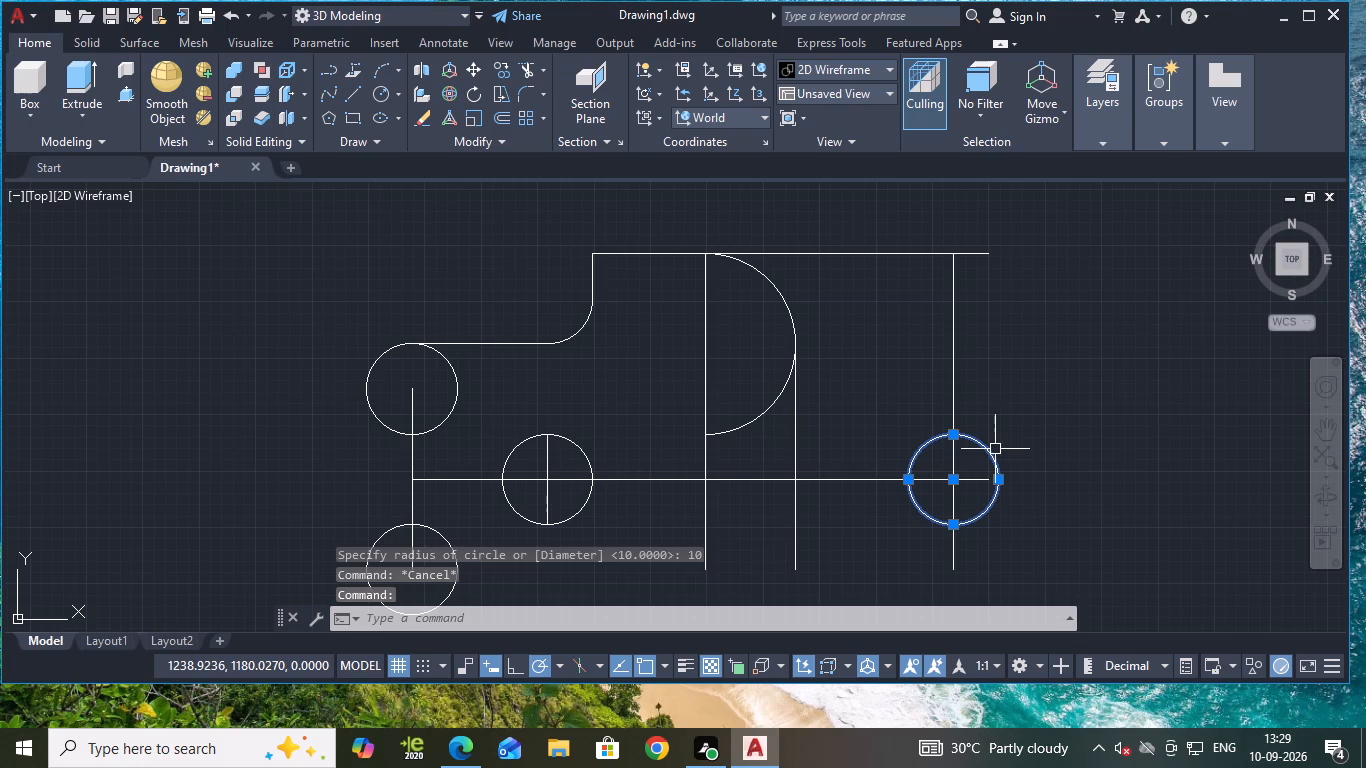
key(c)
key(o)
key(Return)
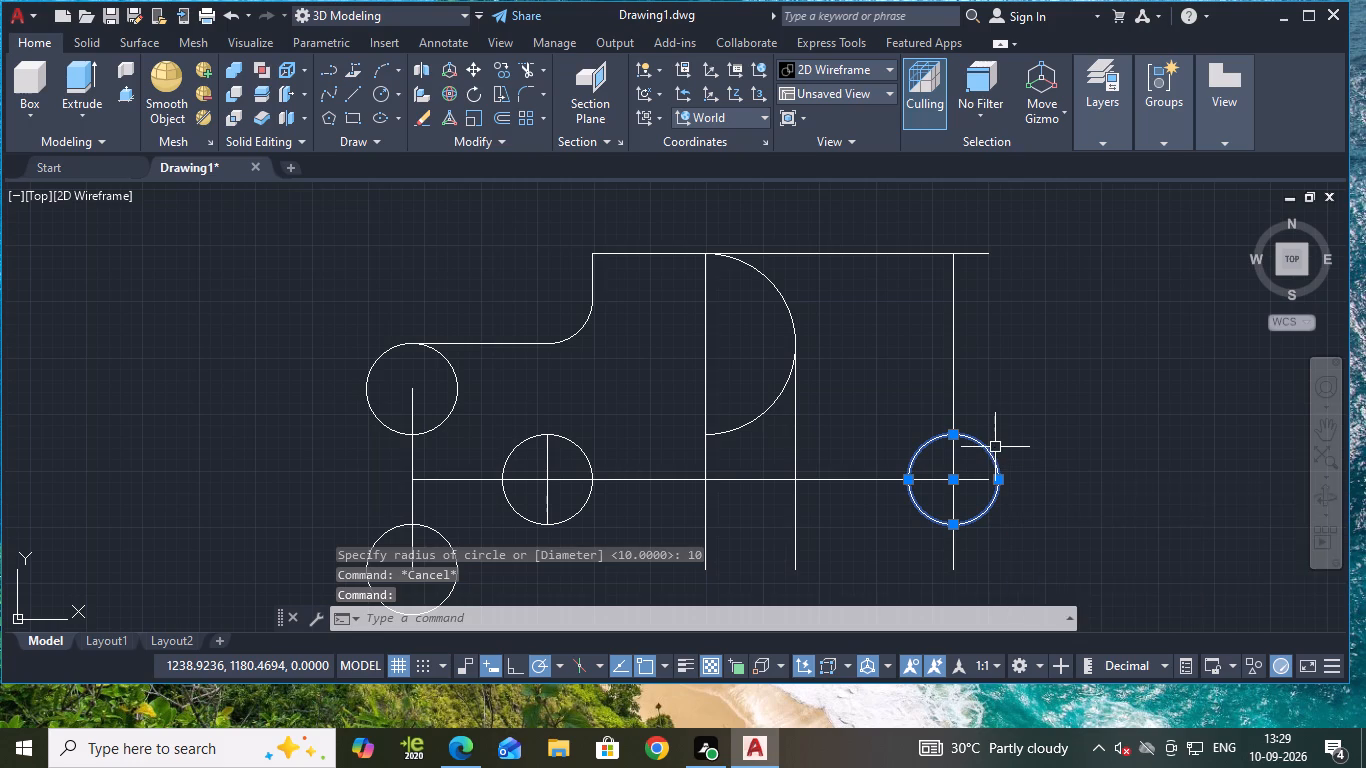
click(952, 480)
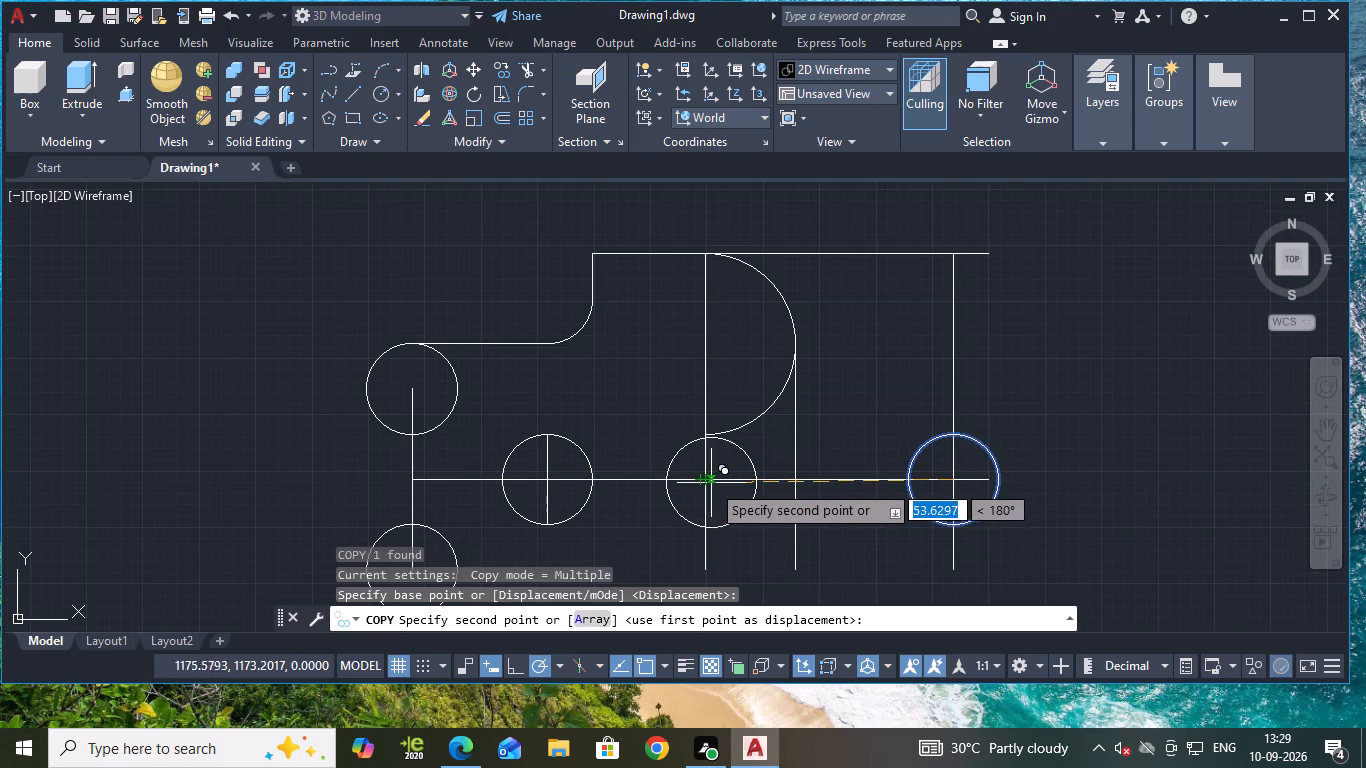
scroll(705, 482, up, 2)
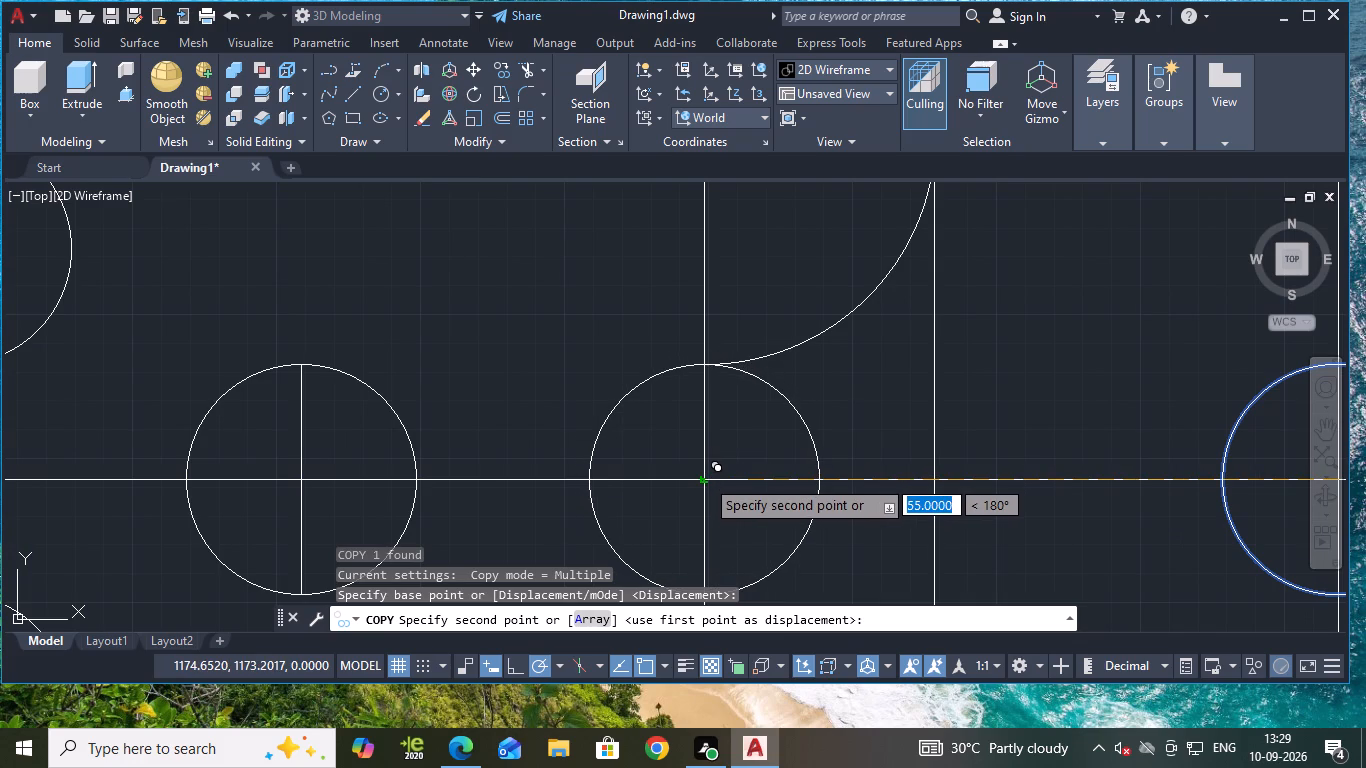
click(705, 478)
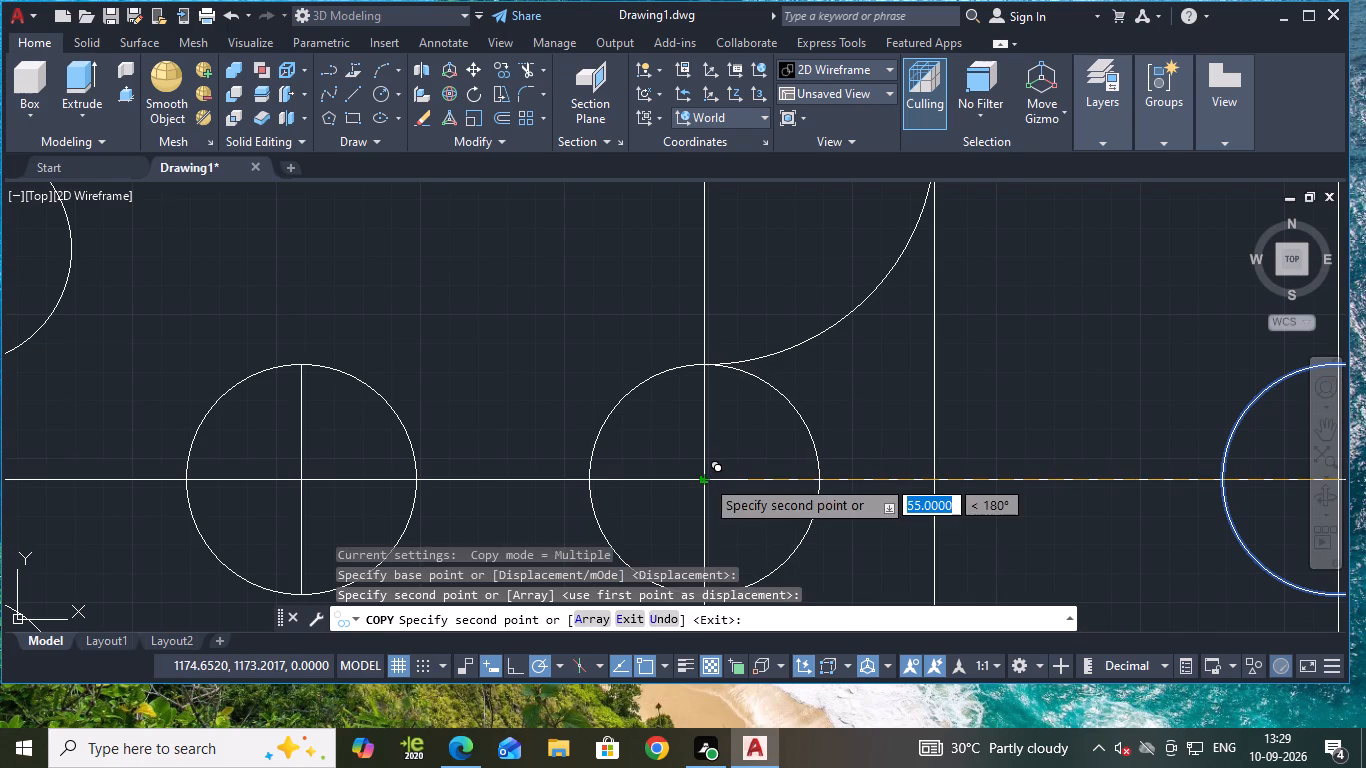
scroll(772, 414, down, 1)
key(Escape)
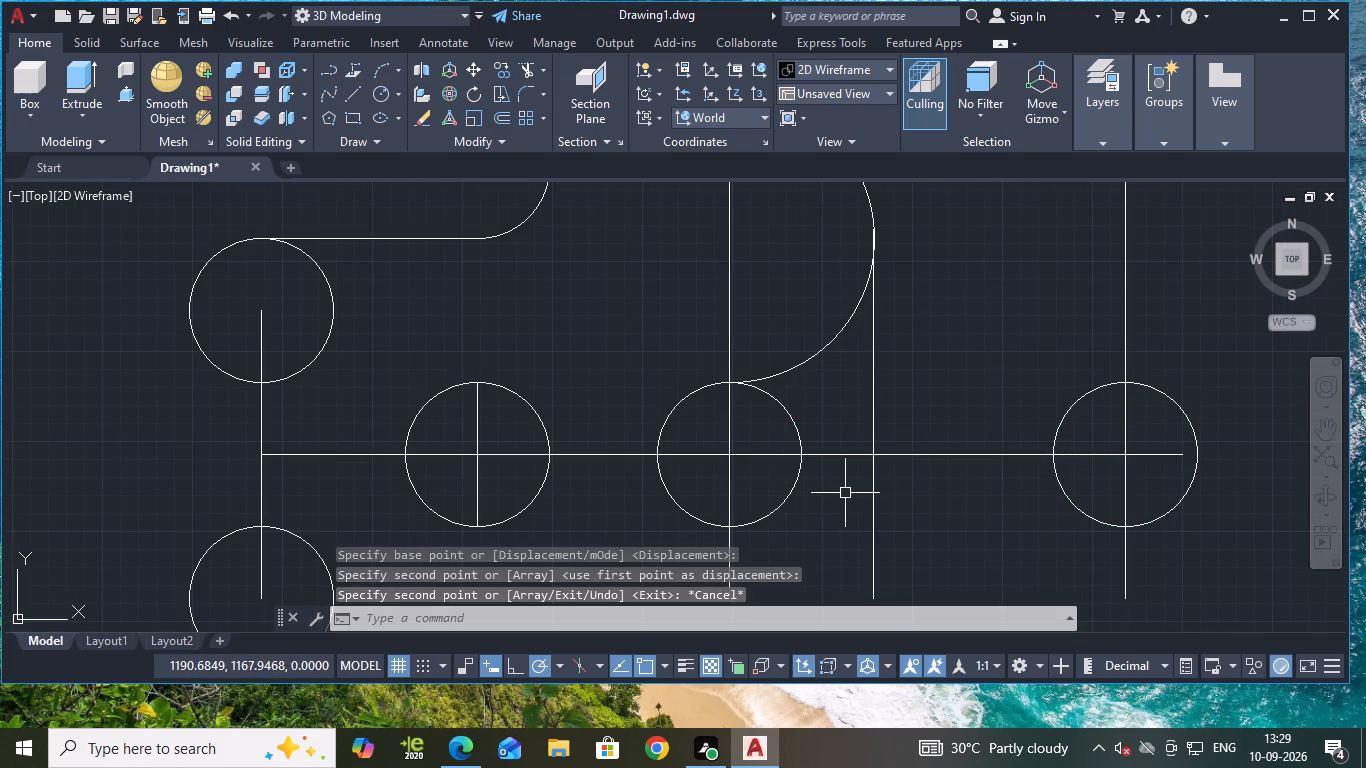
Draw a line joining the bottom quadrants of the copied circle and the right-hand radius 10 circle.
key(l)
key(Return)
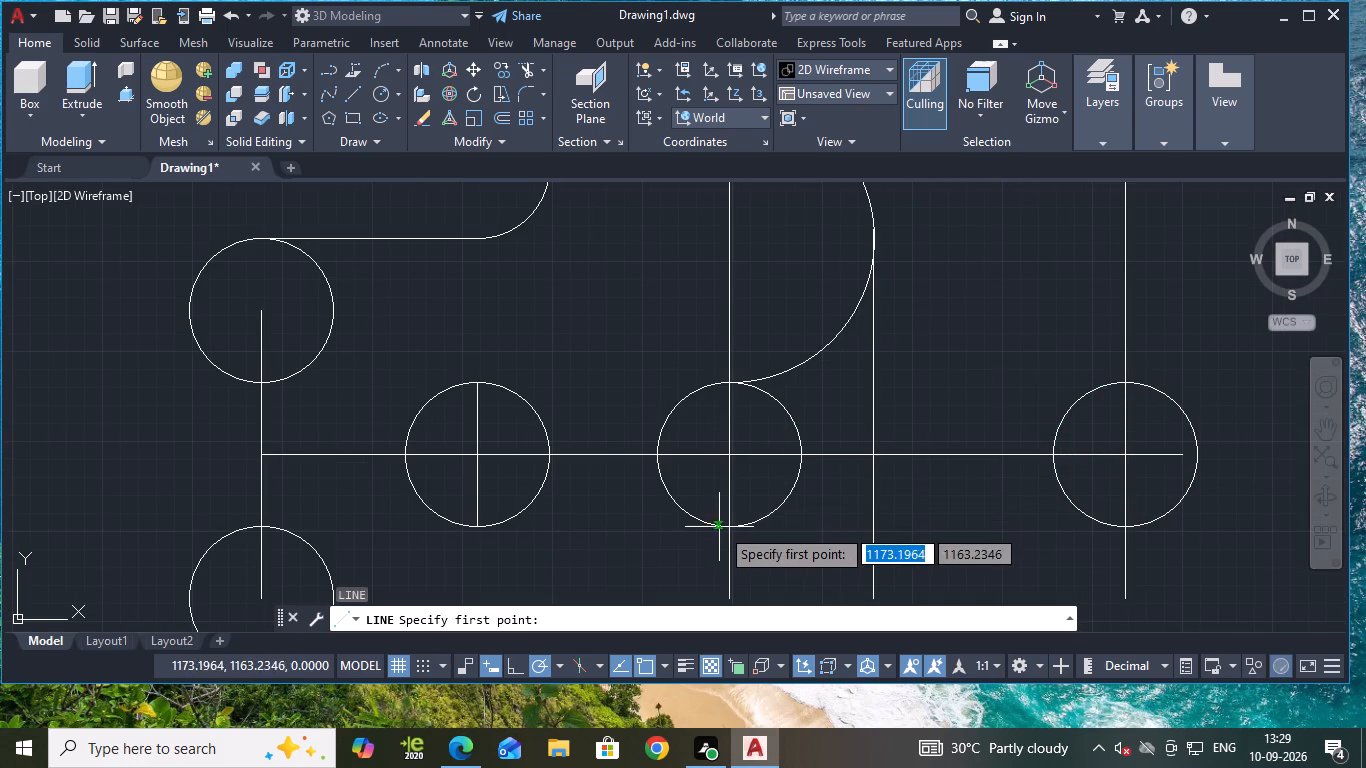
click(726, 529)
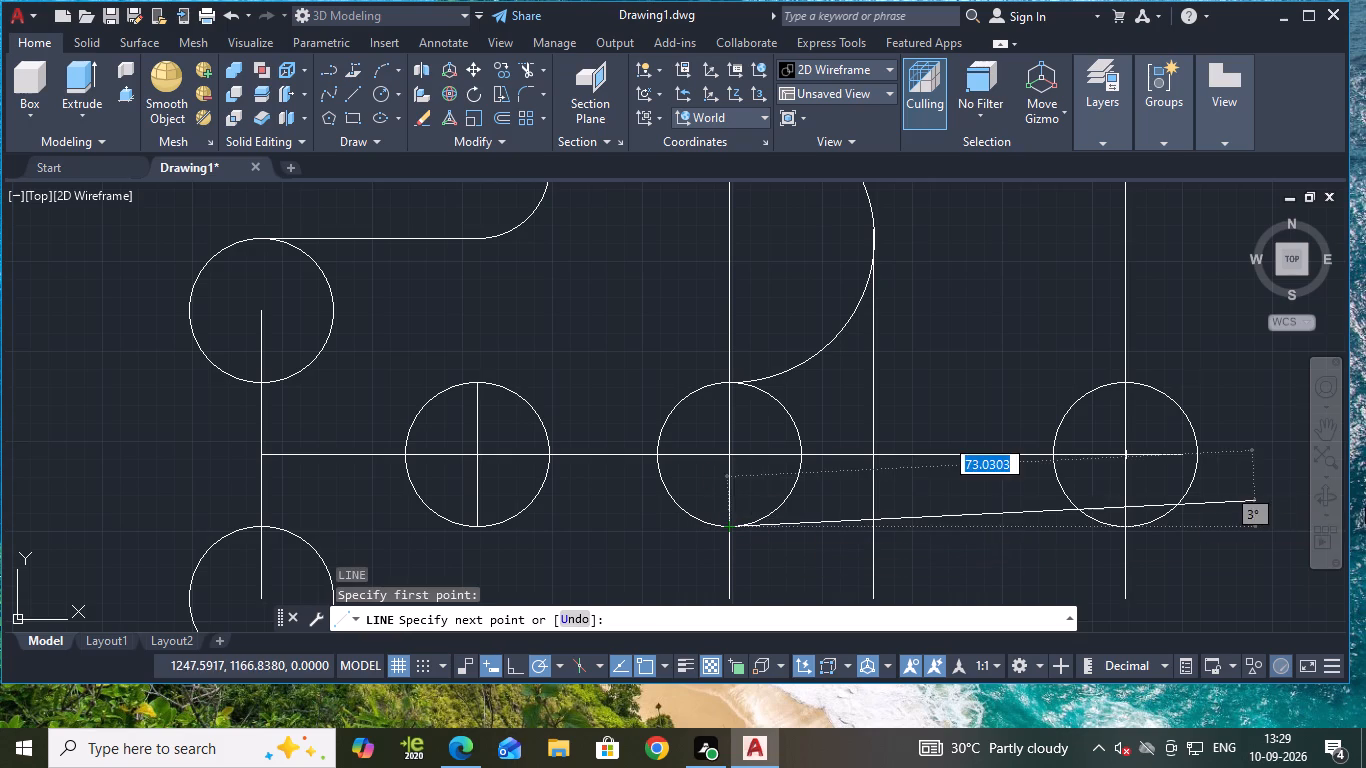
scroll(1126, 531, up, 1)
click(1127, 525)
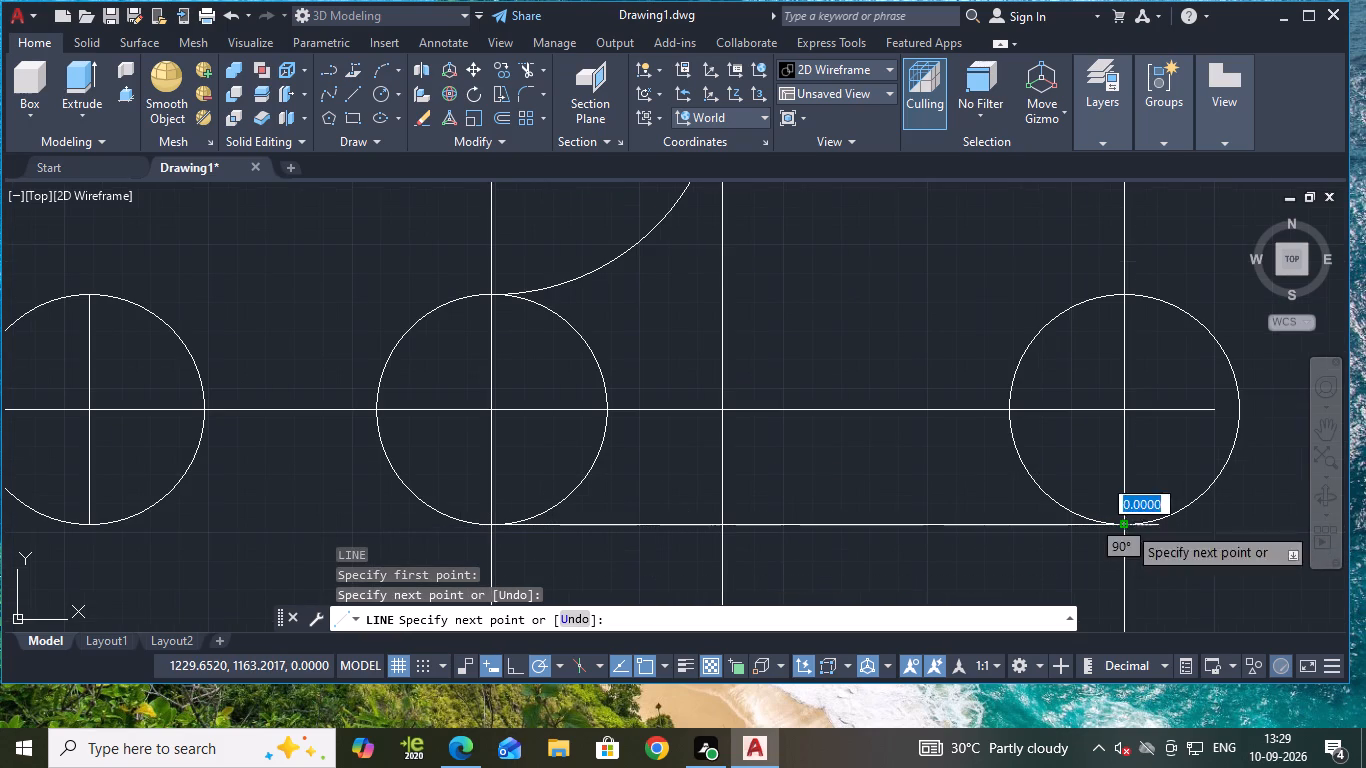
key(Escape)
Draw a line joining the top quadrants of the right-hand radius 10 circle and the copied circle.
key(space)
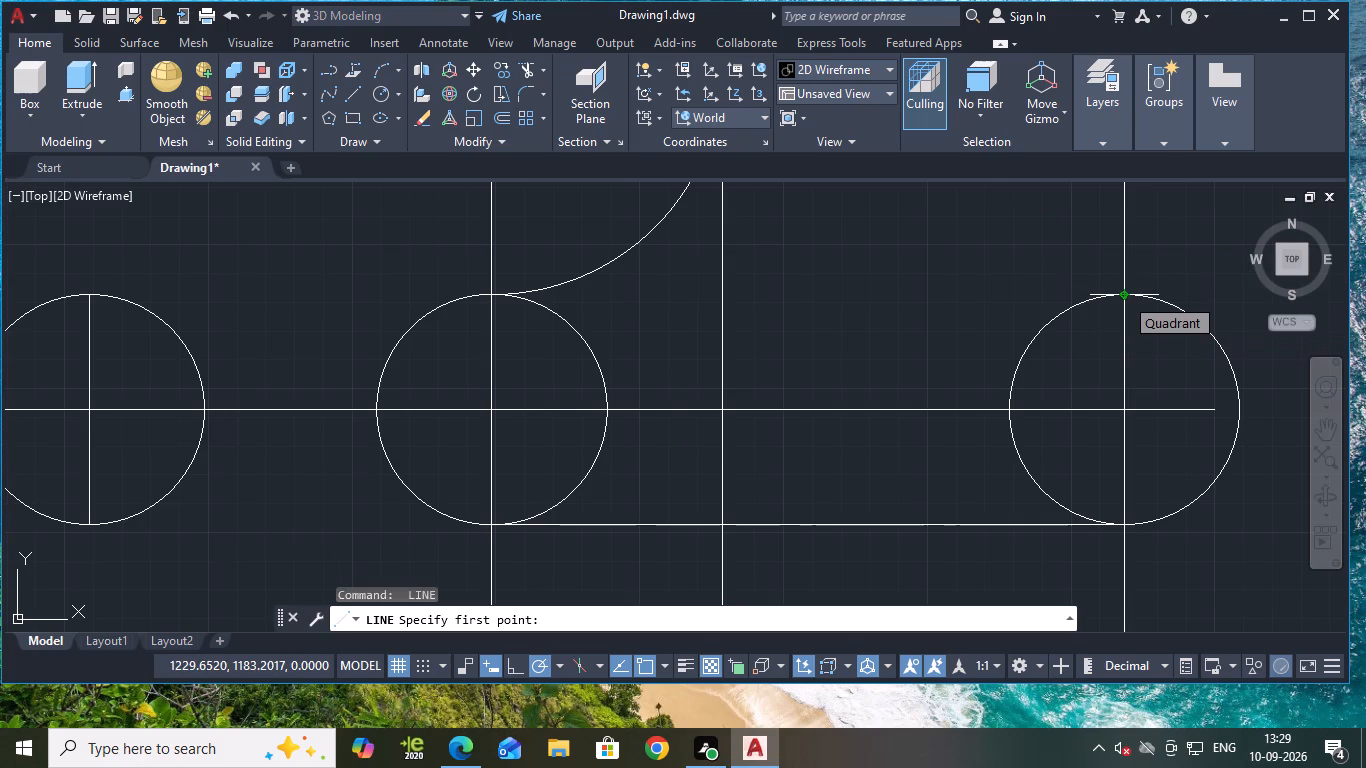
key(Escape)
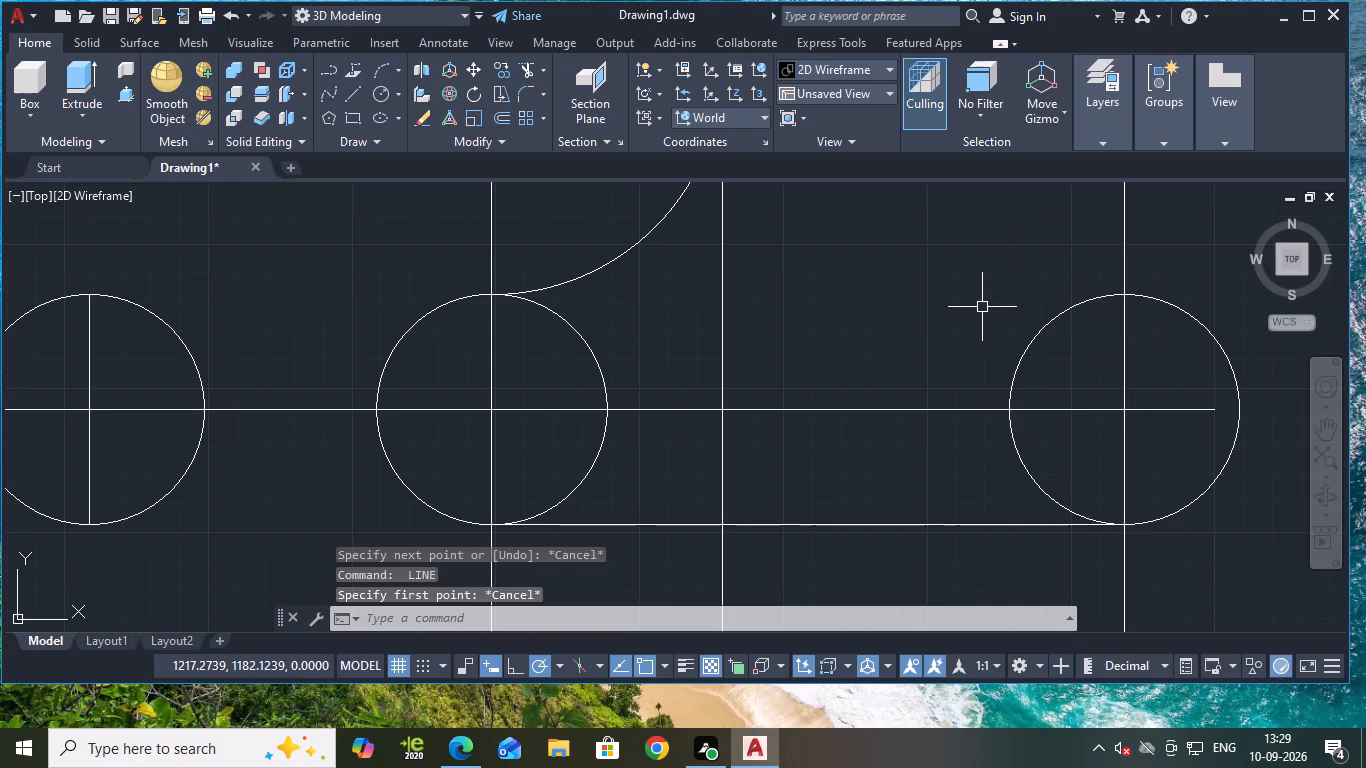
key(space)
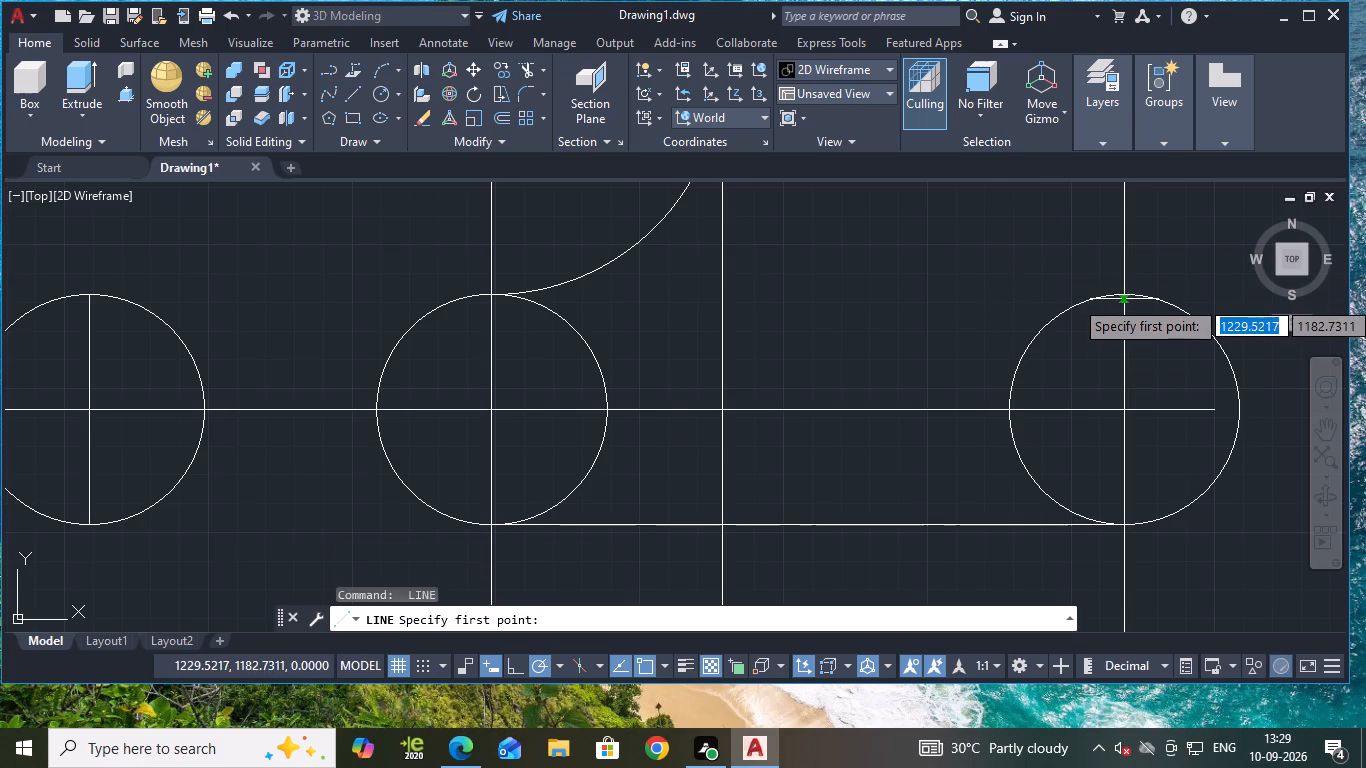
click(1125, 297)
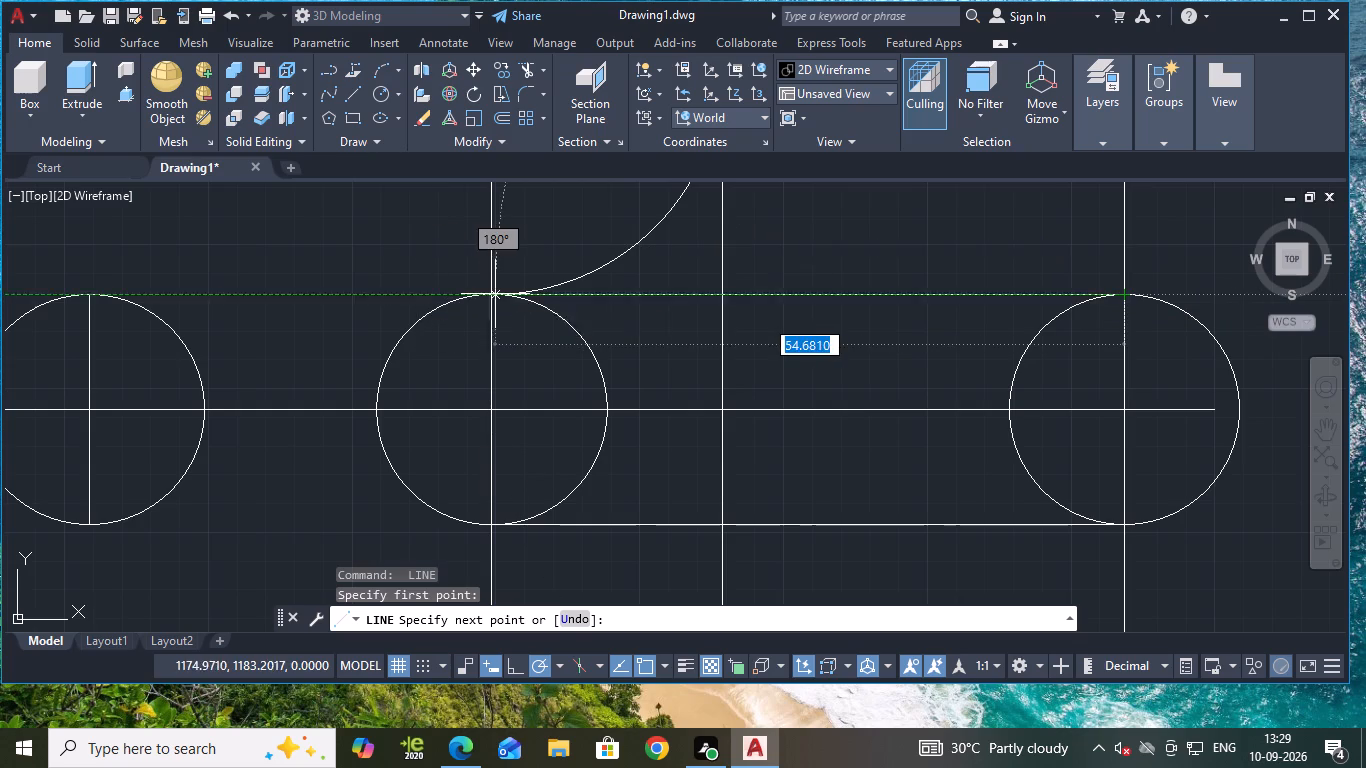
click(491, 294)
key(Escape)
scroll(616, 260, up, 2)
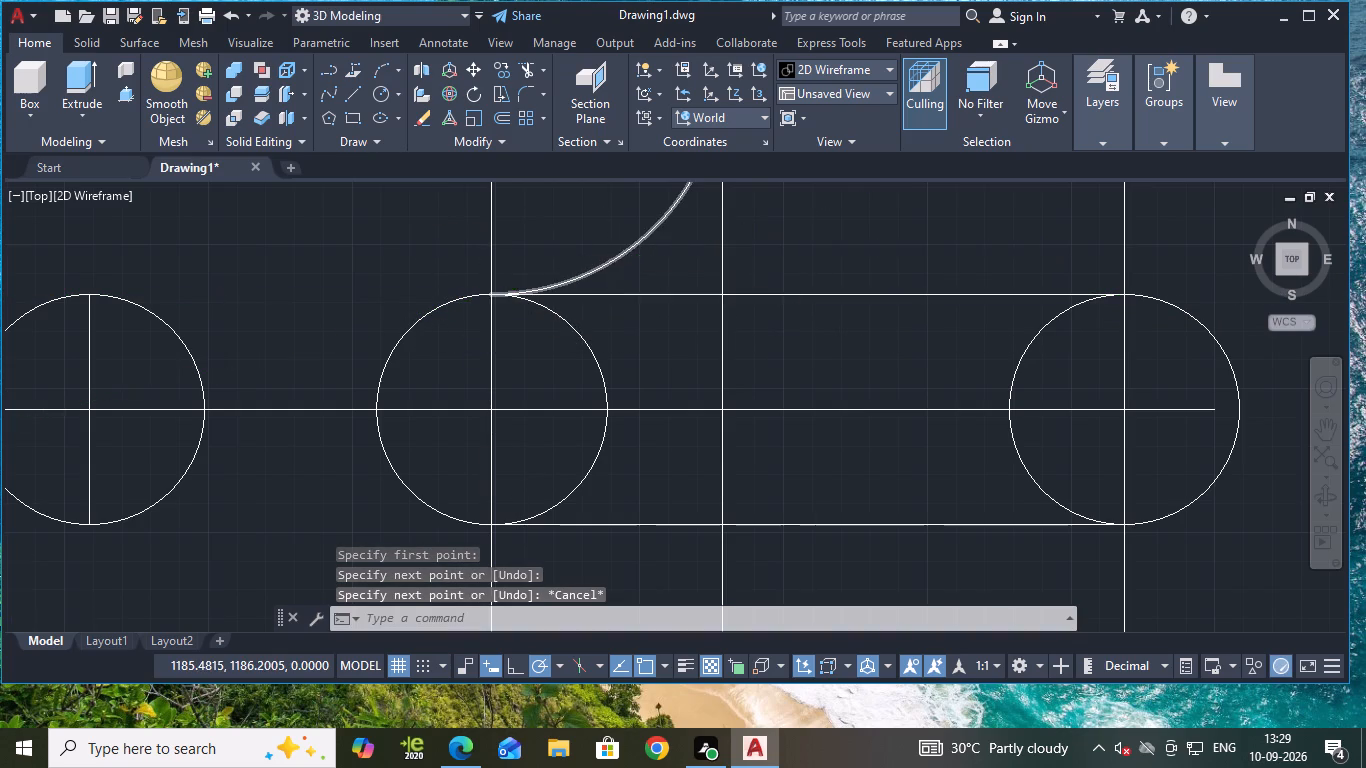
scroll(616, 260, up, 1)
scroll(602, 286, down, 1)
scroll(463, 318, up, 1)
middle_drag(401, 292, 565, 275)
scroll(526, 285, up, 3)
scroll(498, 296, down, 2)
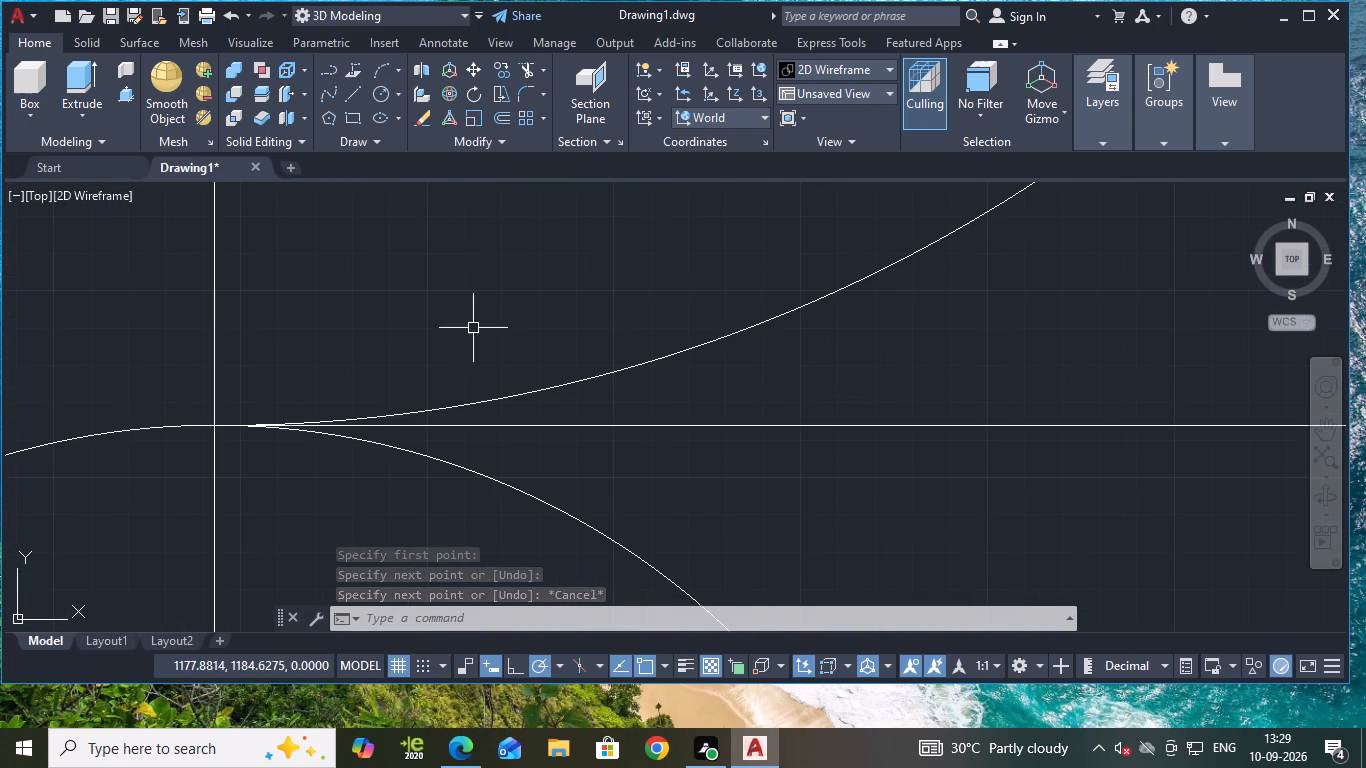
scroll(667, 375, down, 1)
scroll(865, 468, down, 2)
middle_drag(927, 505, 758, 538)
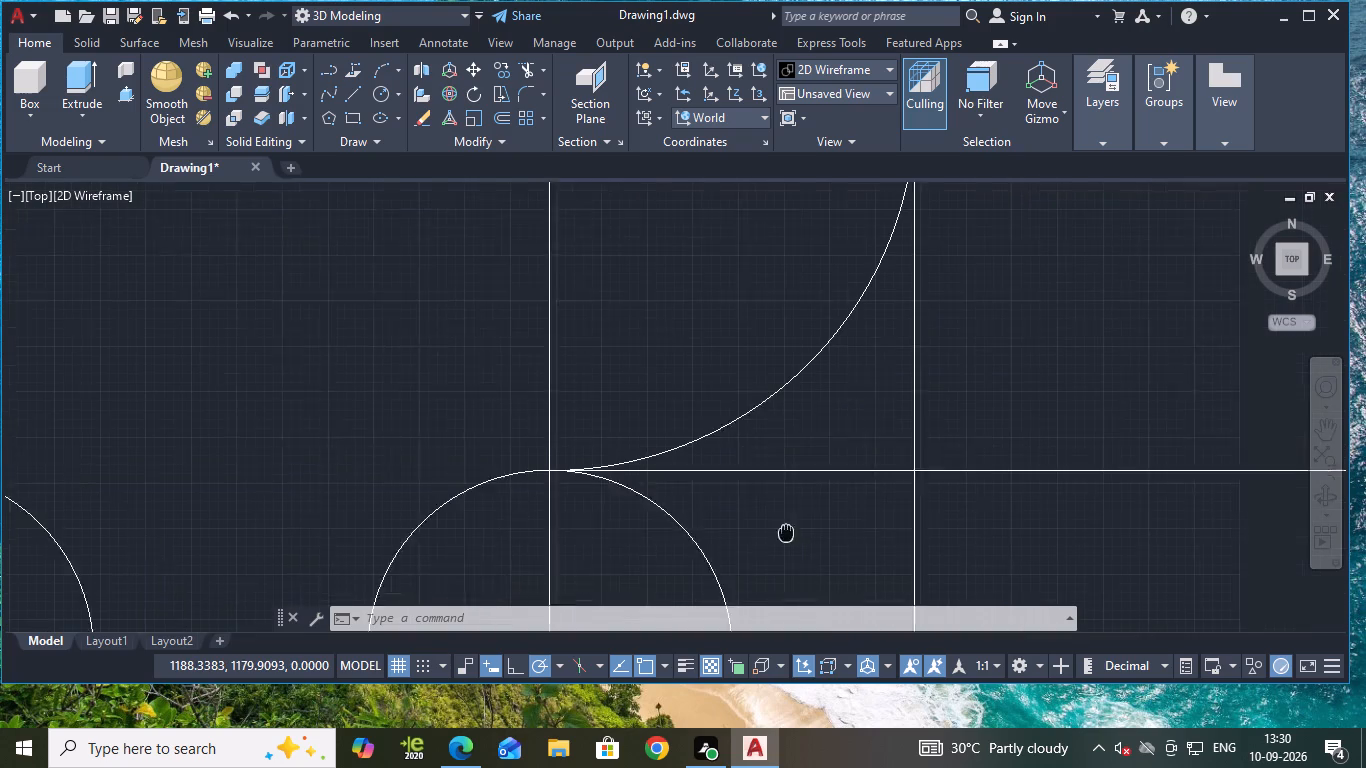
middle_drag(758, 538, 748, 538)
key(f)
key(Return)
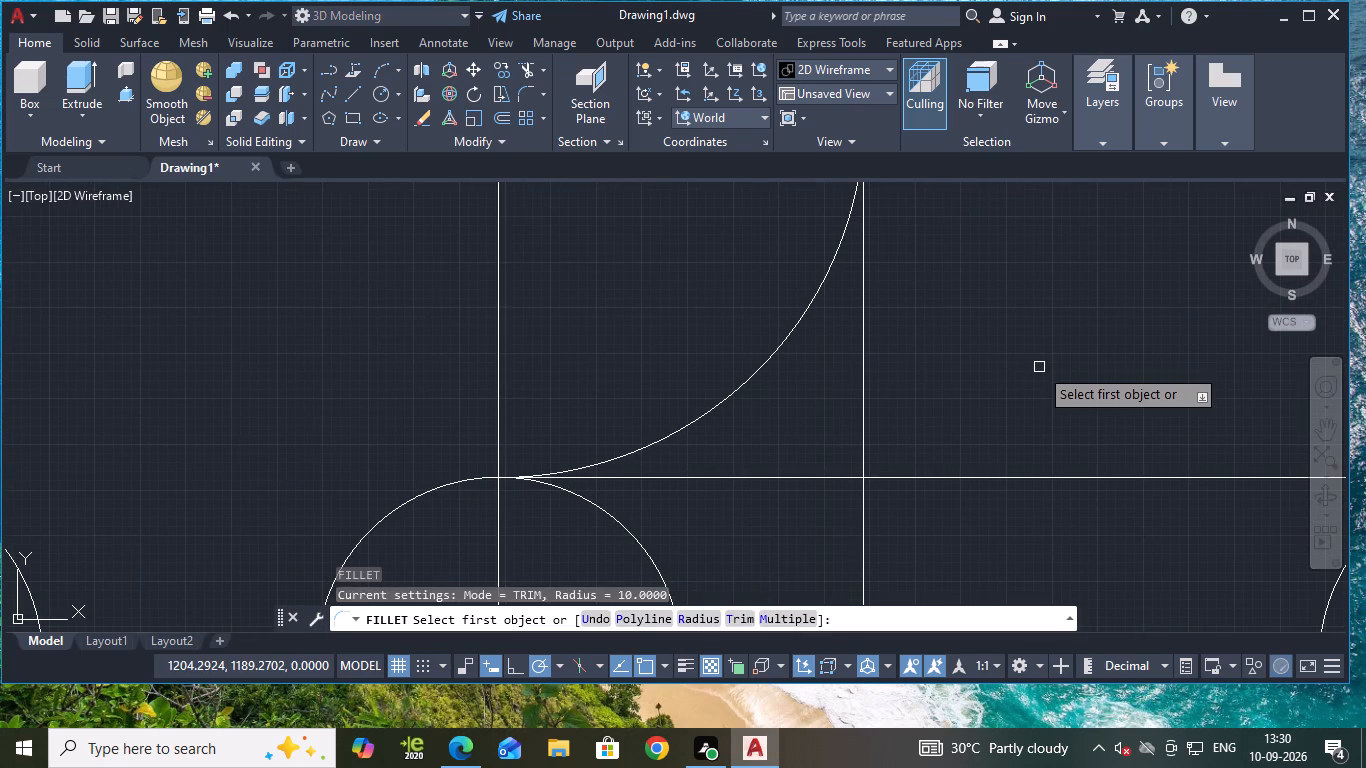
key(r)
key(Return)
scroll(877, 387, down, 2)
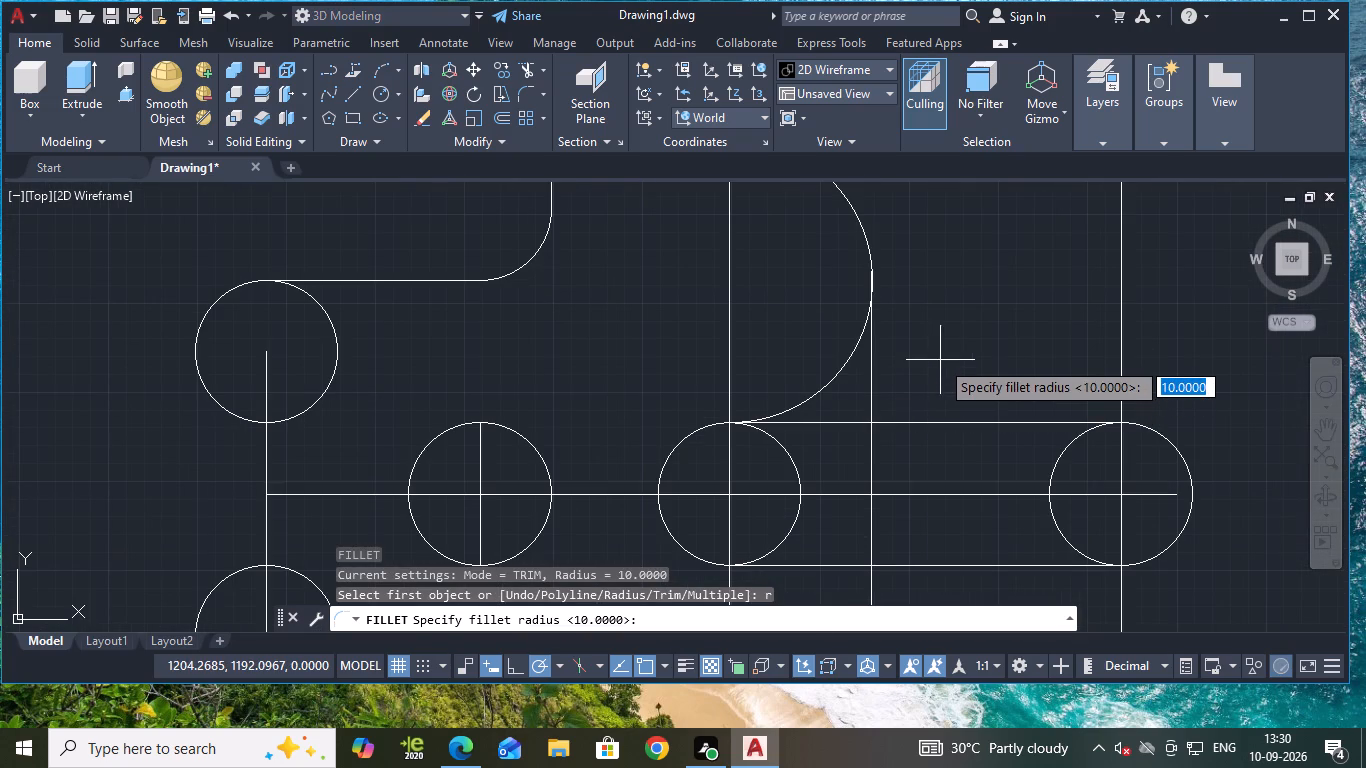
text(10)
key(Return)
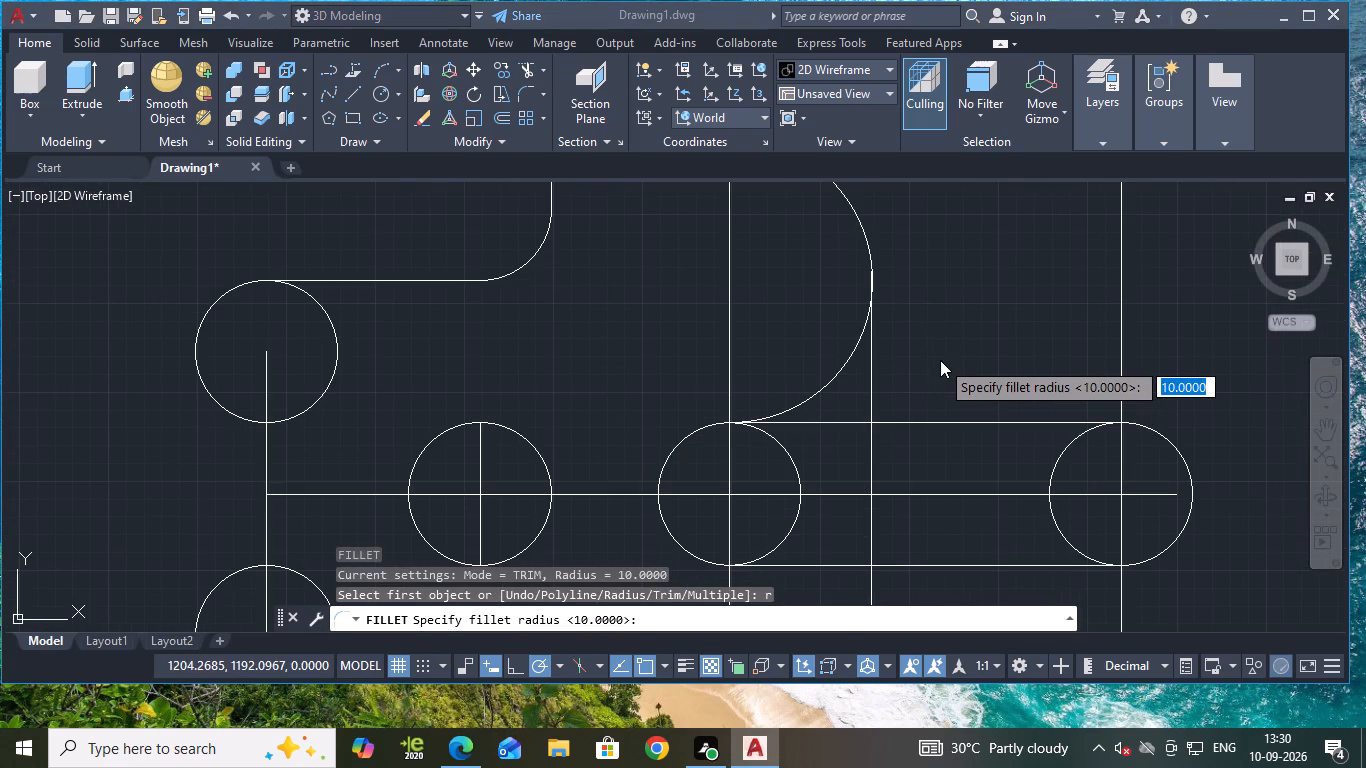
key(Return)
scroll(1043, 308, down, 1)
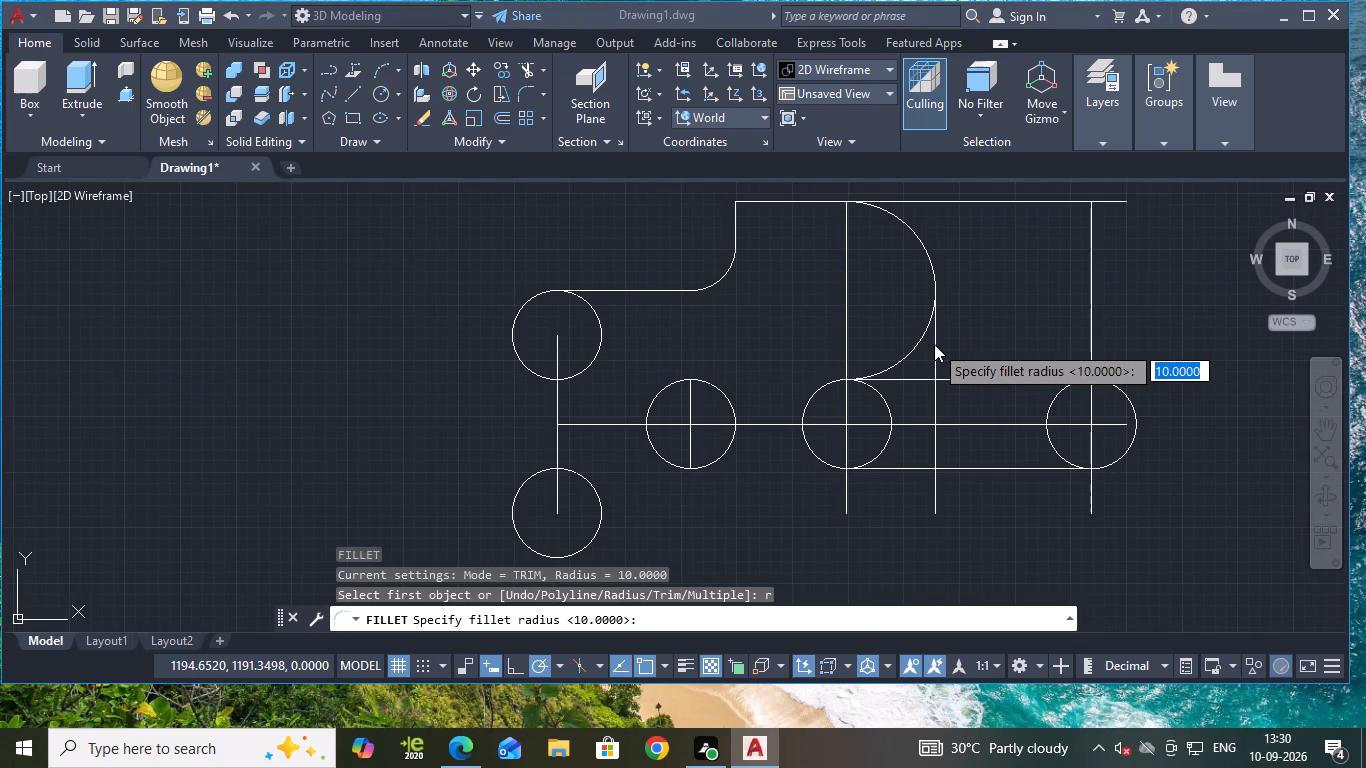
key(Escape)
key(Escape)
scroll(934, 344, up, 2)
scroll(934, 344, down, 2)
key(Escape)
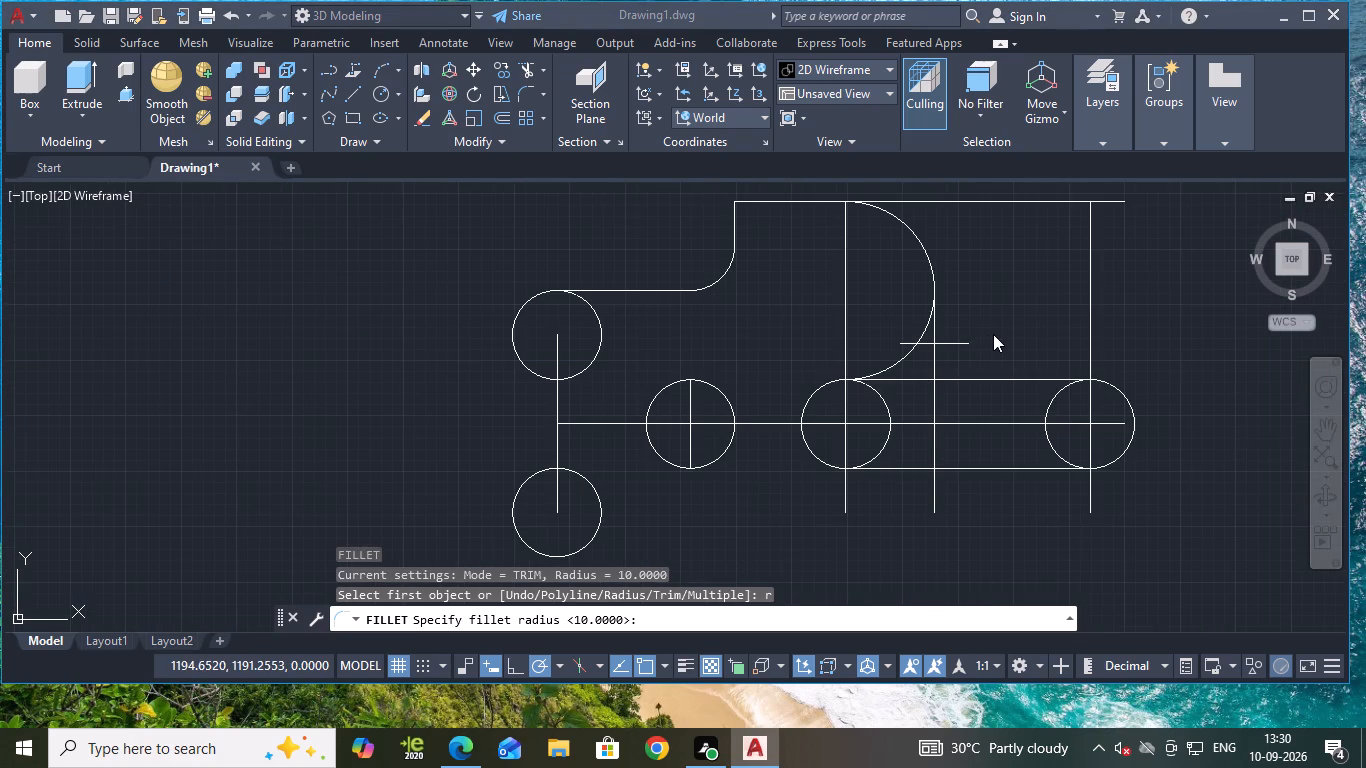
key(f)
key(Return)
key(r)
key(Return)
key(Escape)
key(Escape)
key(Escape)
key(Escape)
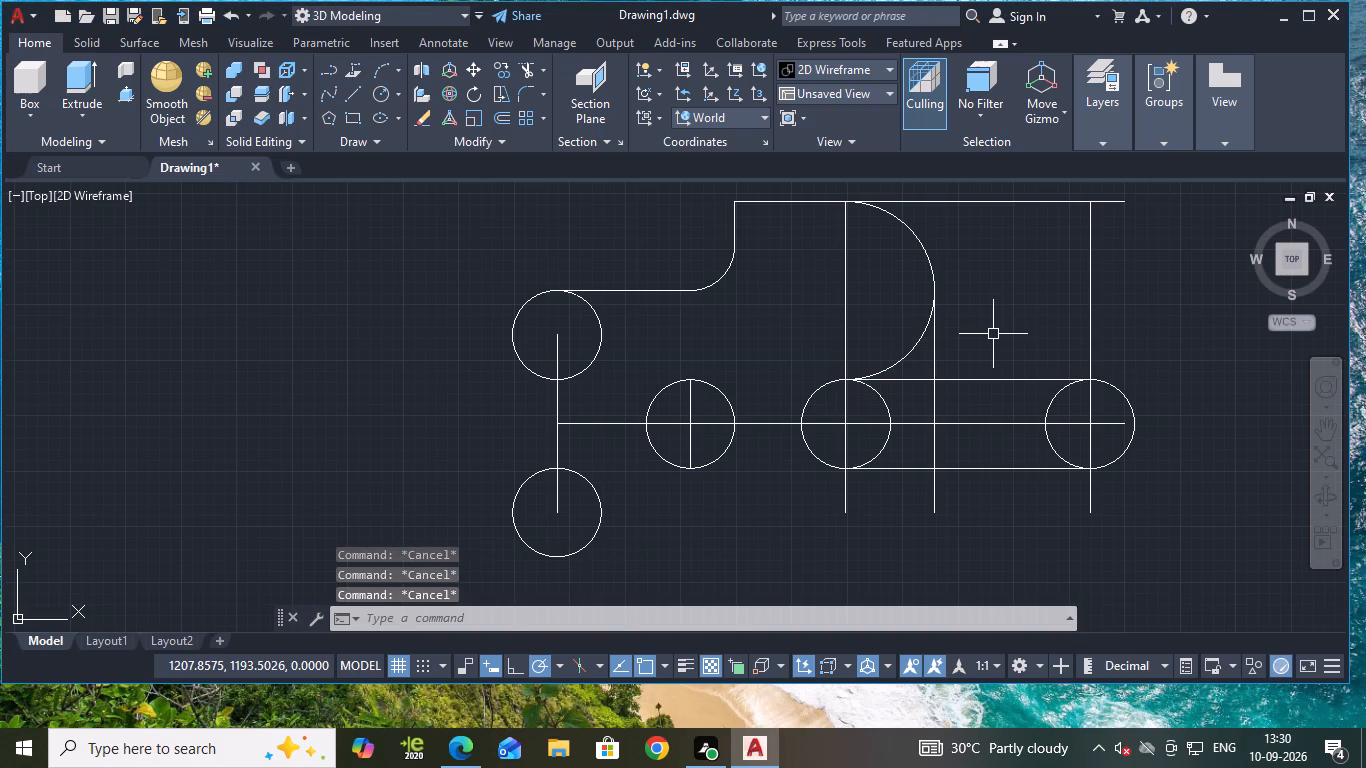
Fillet the vertical line below the large arc with the upper line joining the two circles, using radius 10.
key(f)
key(Return)
key(r)
key(Return)
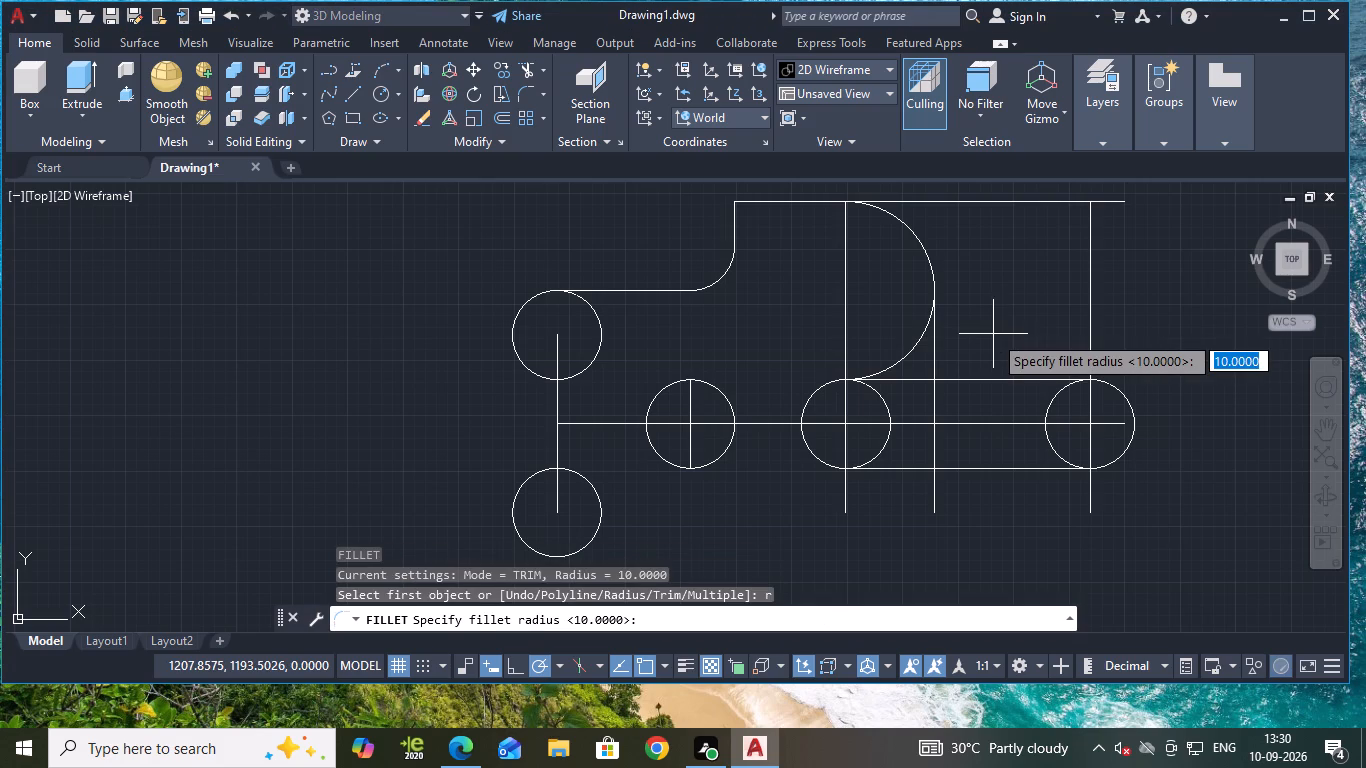
text(10)
key(Return)
click(935, 344)
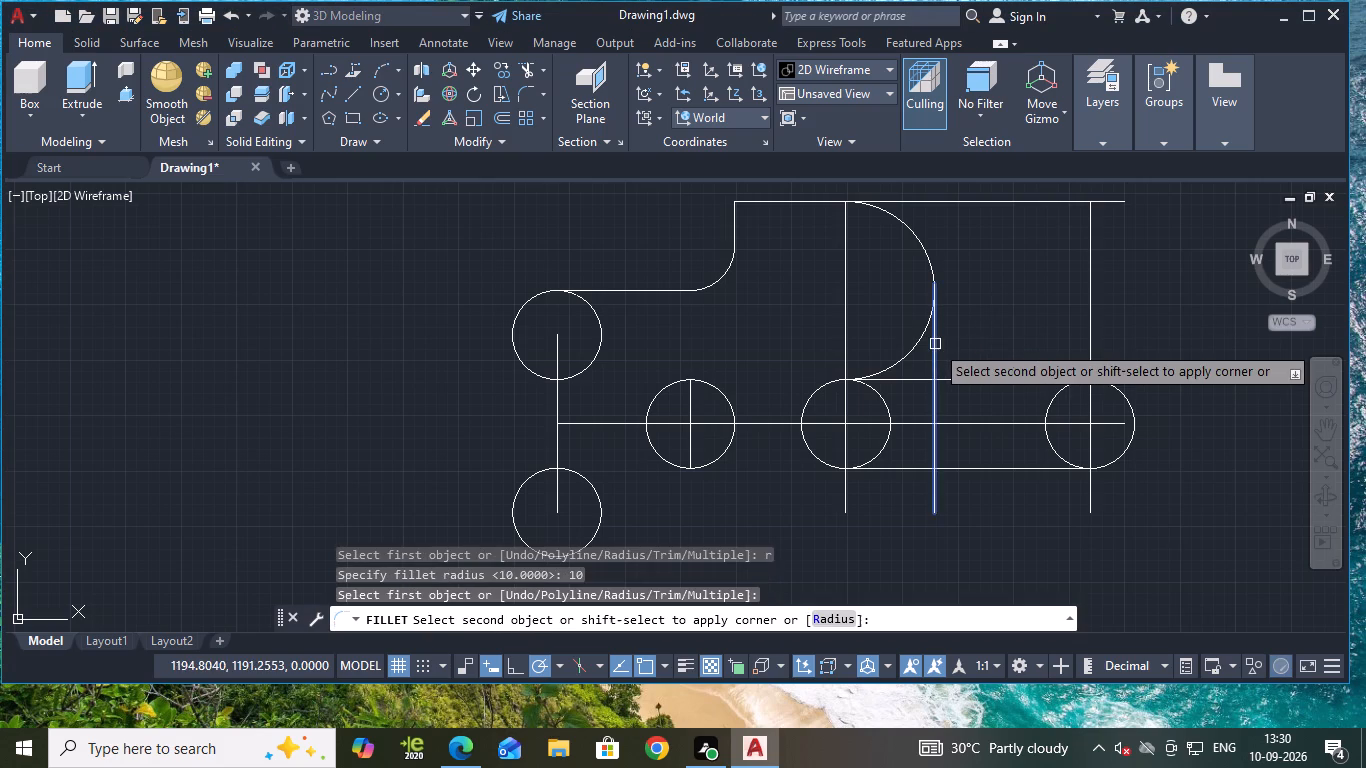
click(977, 377)
key(Escape)
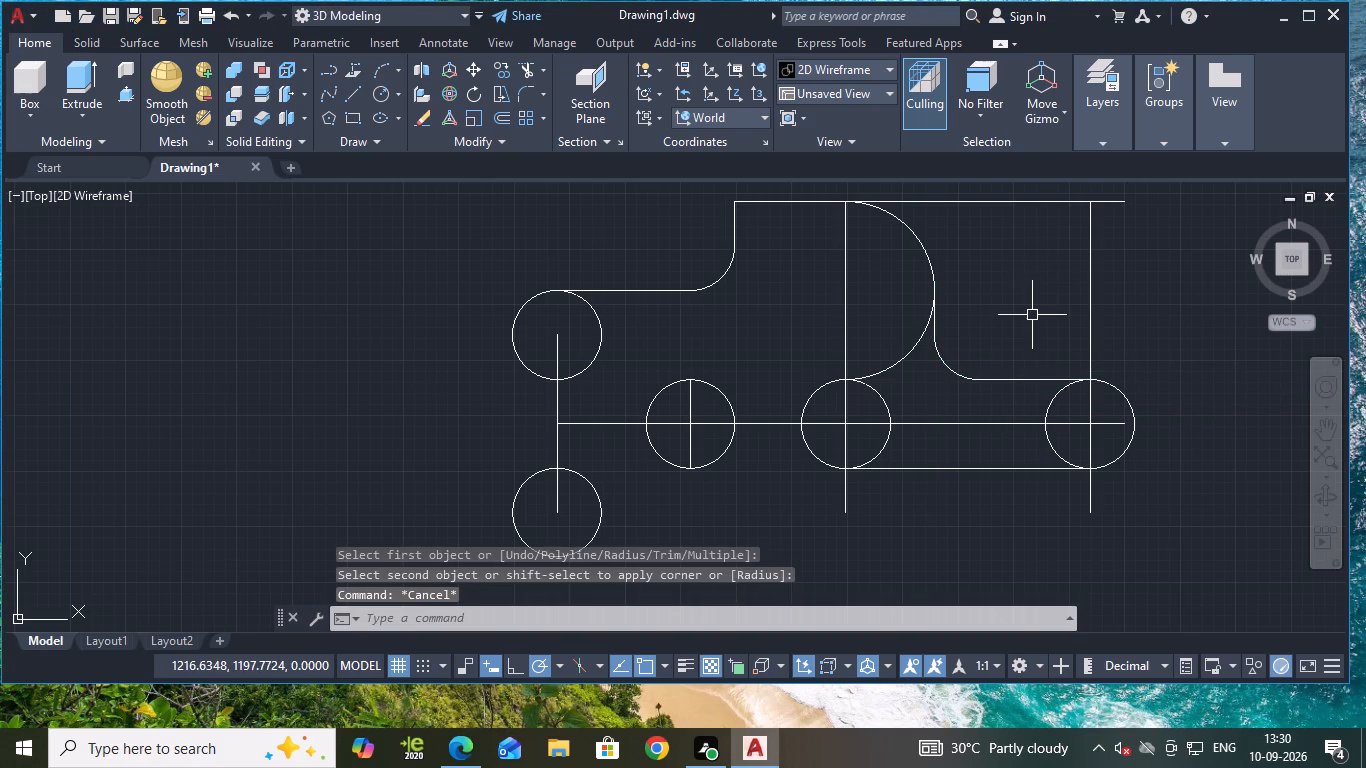
Trim away the lower quarter of the large arc and the inner half of the right-hand radius 10 circle.
text(tr)
key(Return)
click(917, 353)
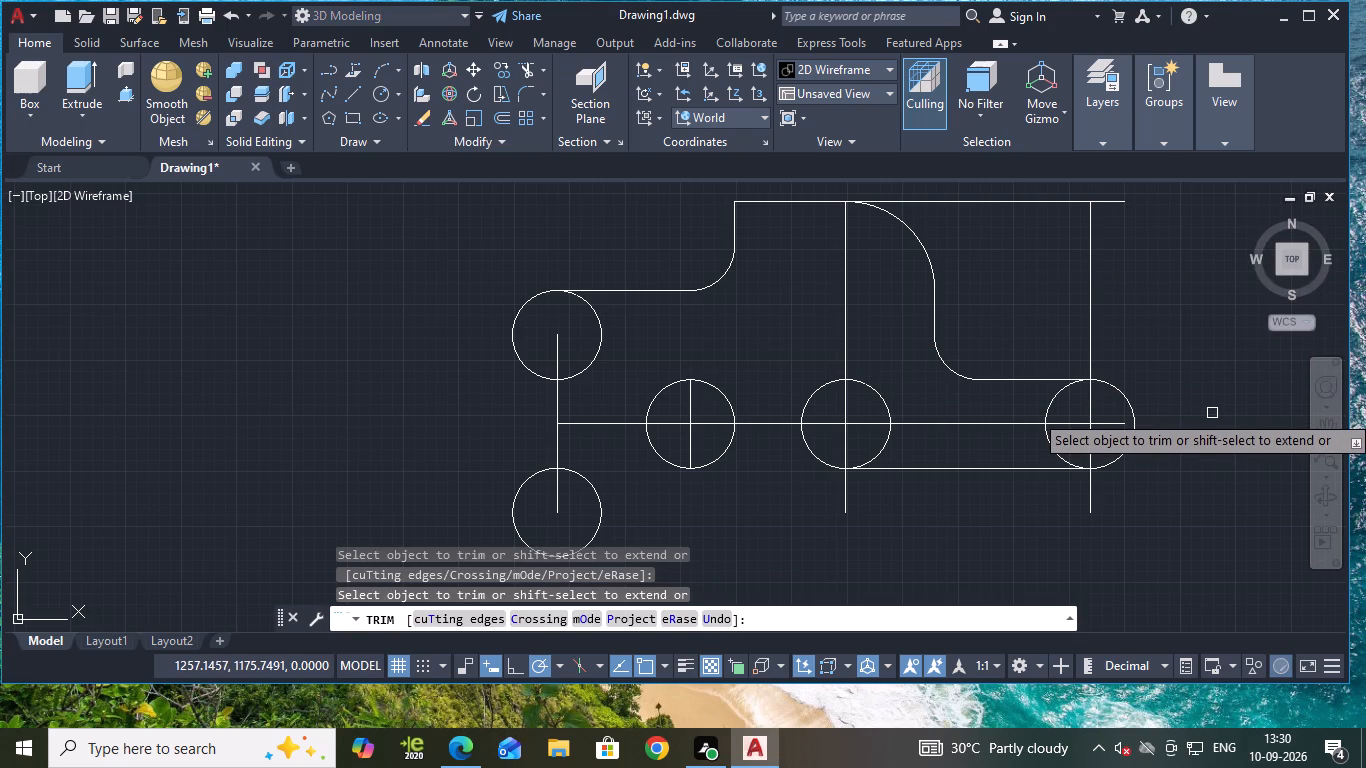
click(1053, 409)
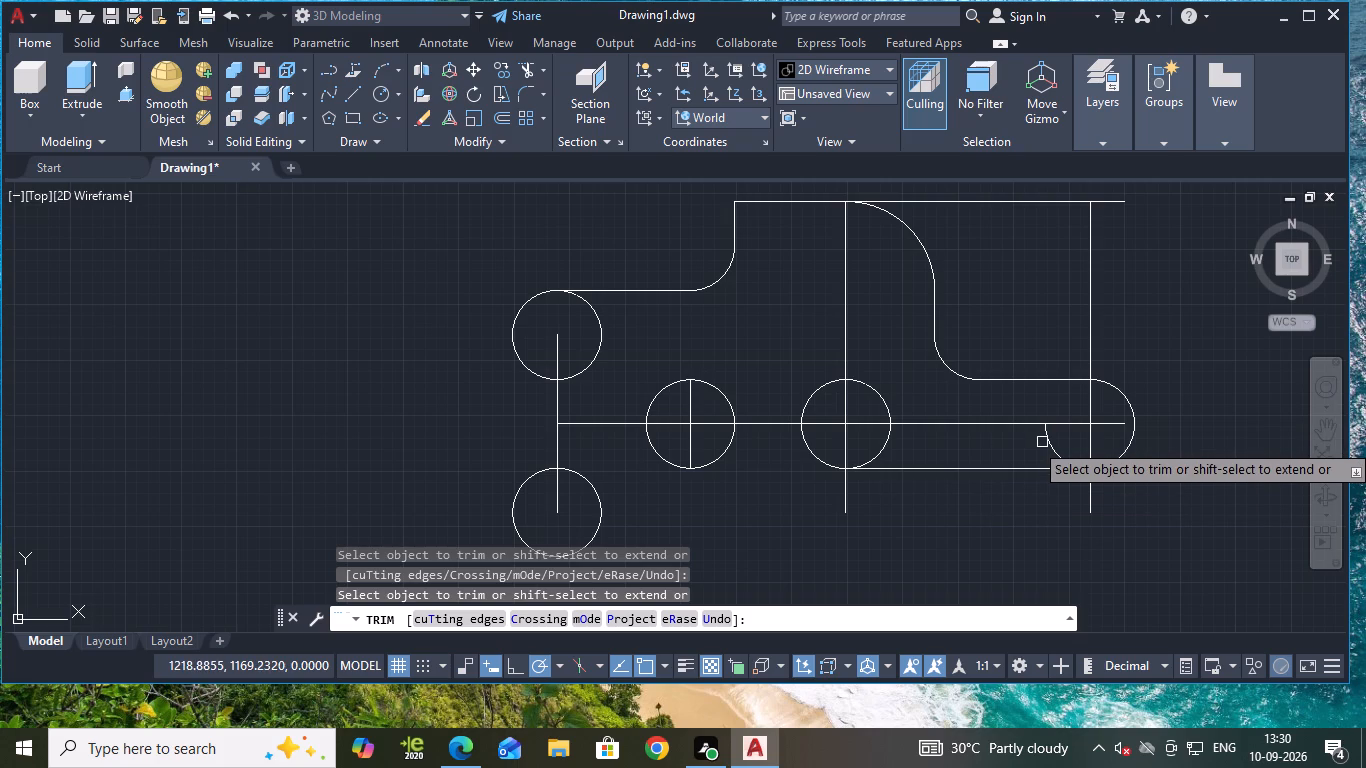
click(1045, 443)
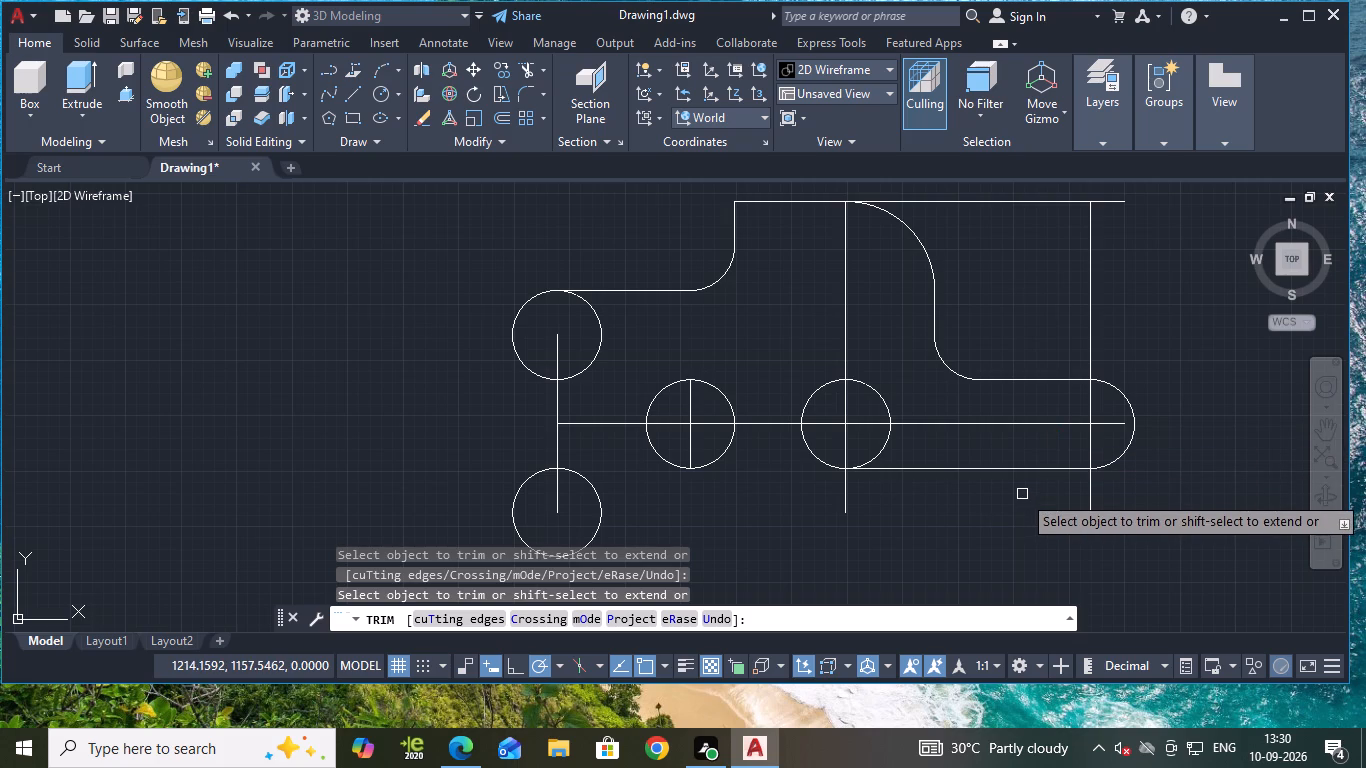
key(Escape)
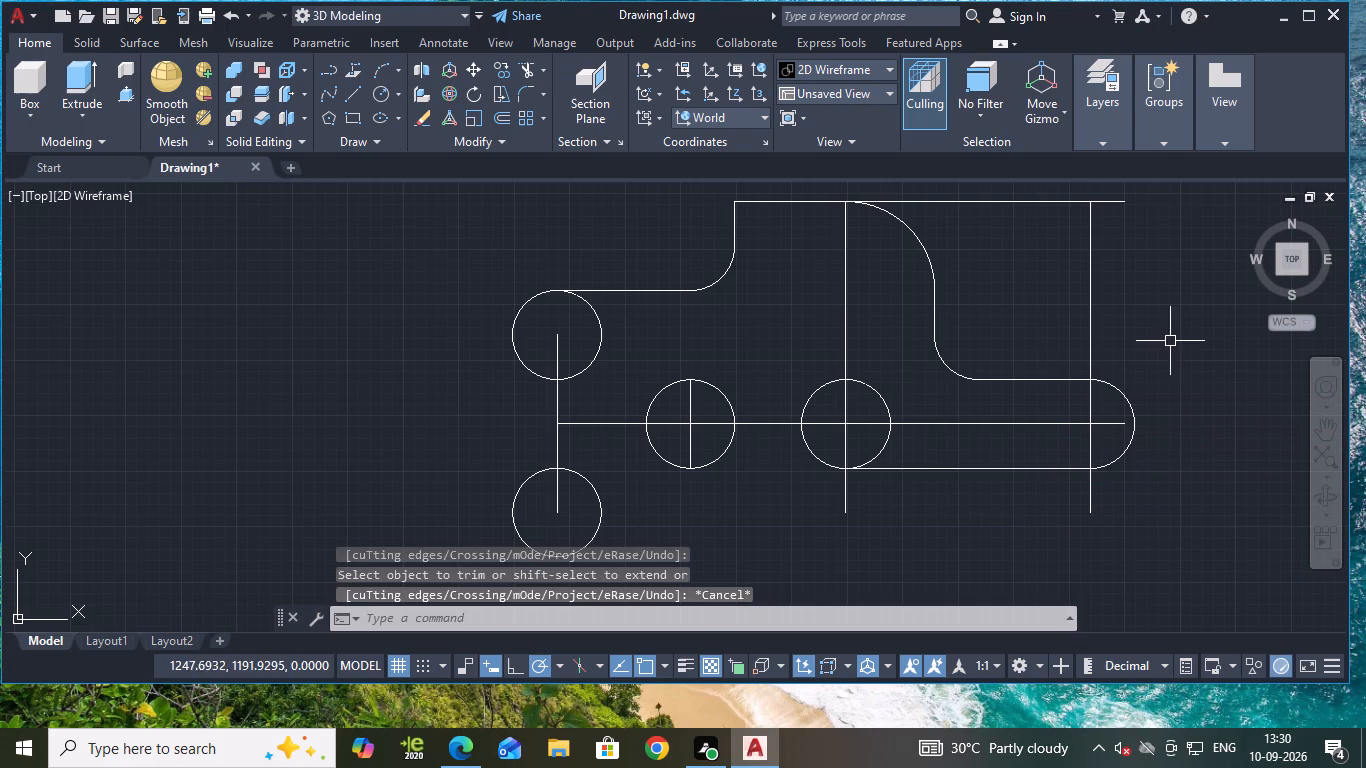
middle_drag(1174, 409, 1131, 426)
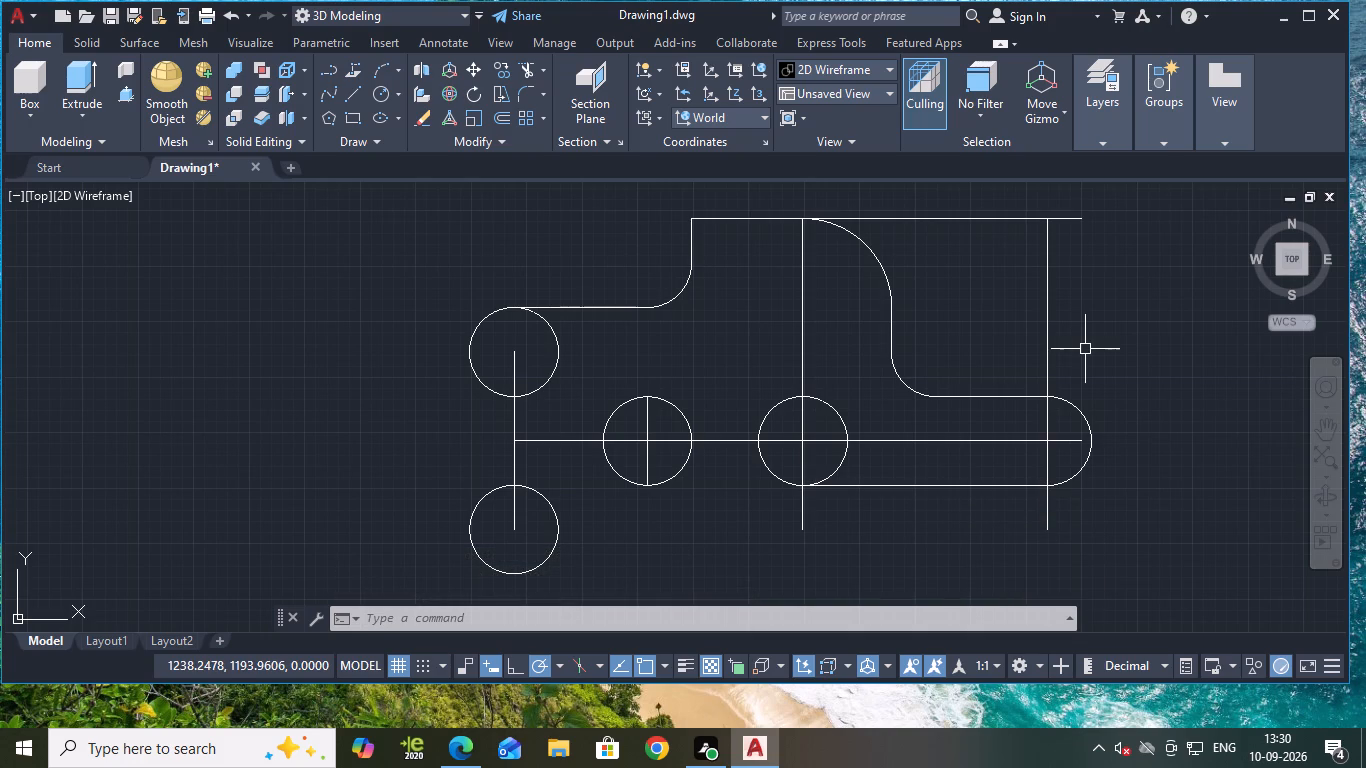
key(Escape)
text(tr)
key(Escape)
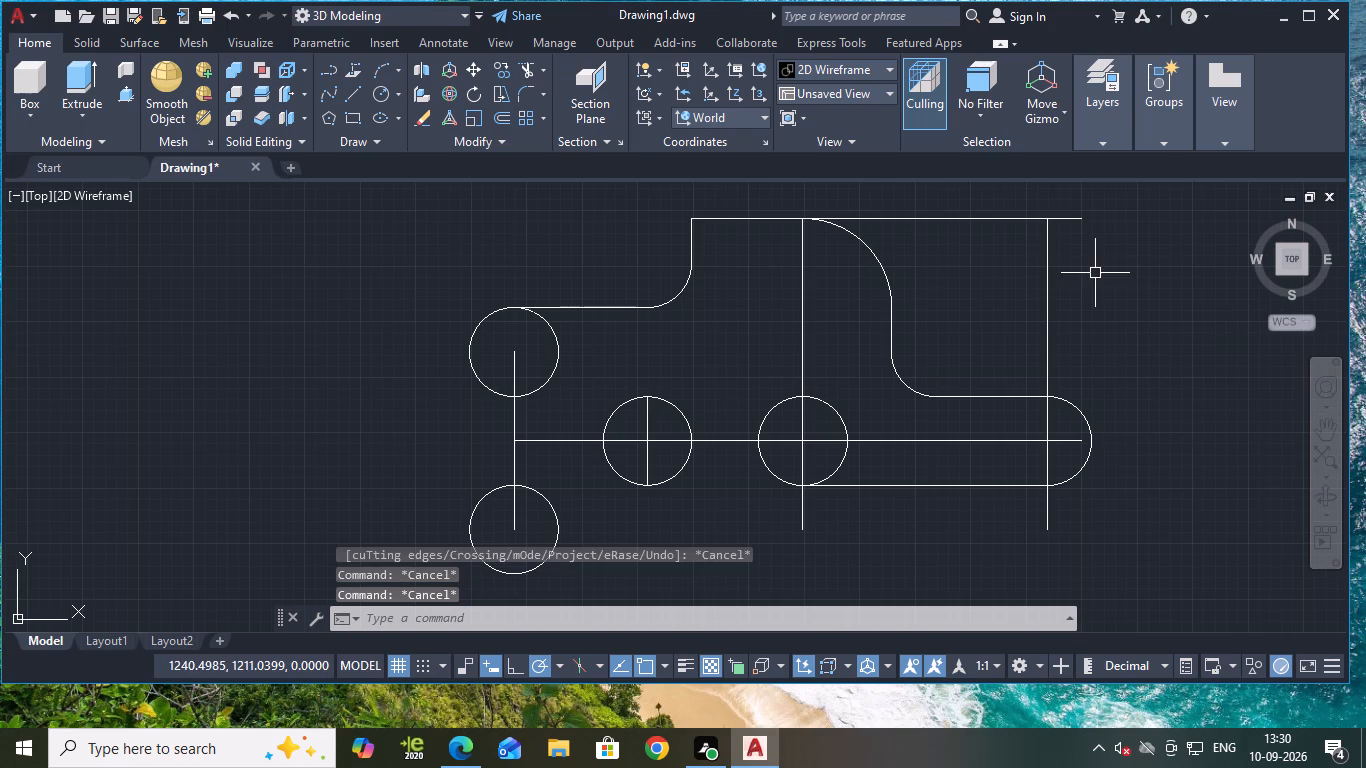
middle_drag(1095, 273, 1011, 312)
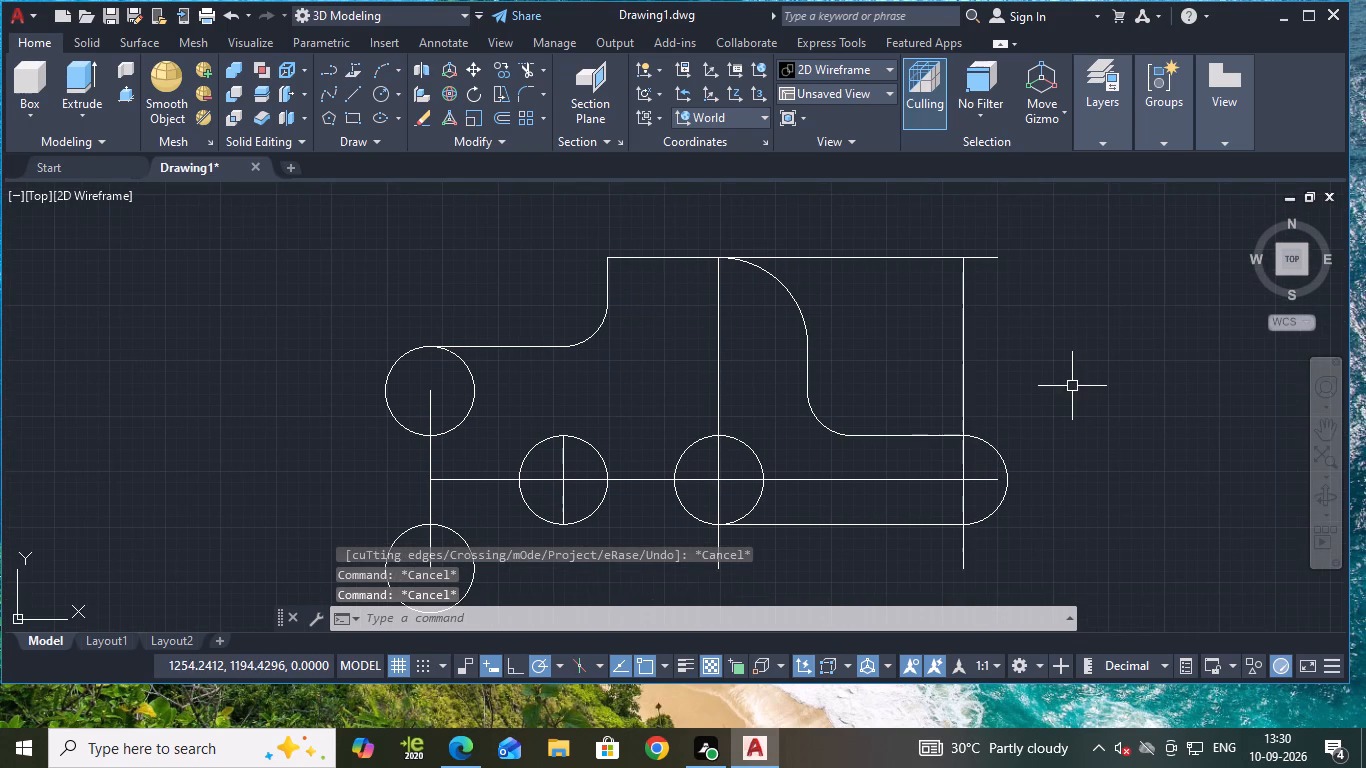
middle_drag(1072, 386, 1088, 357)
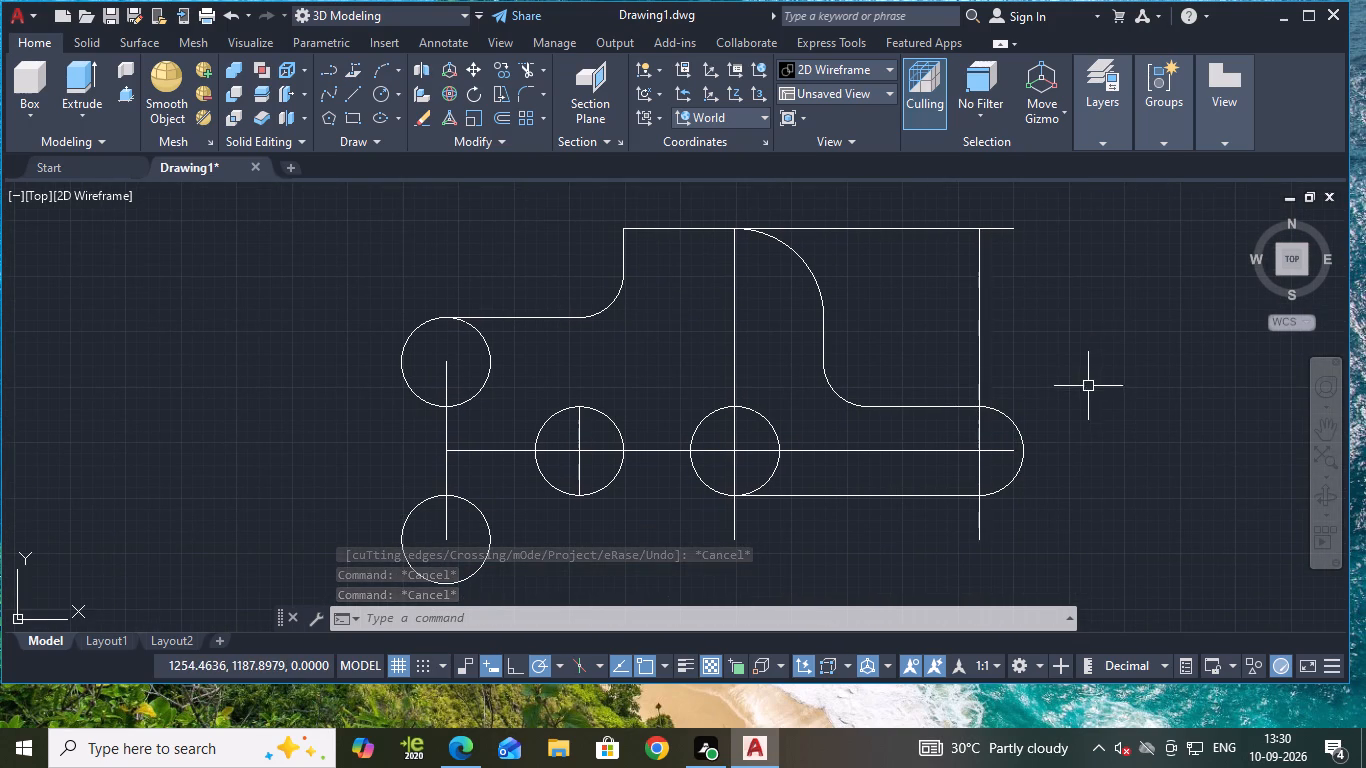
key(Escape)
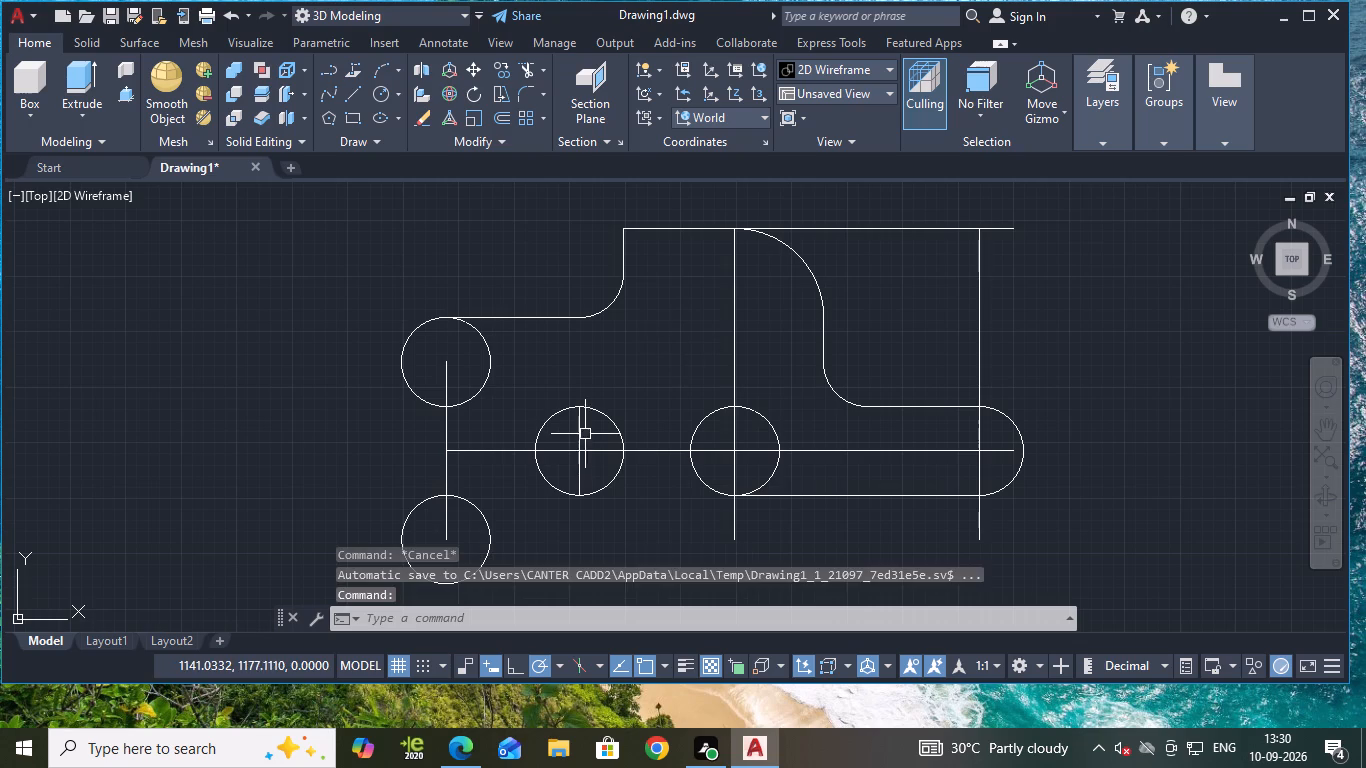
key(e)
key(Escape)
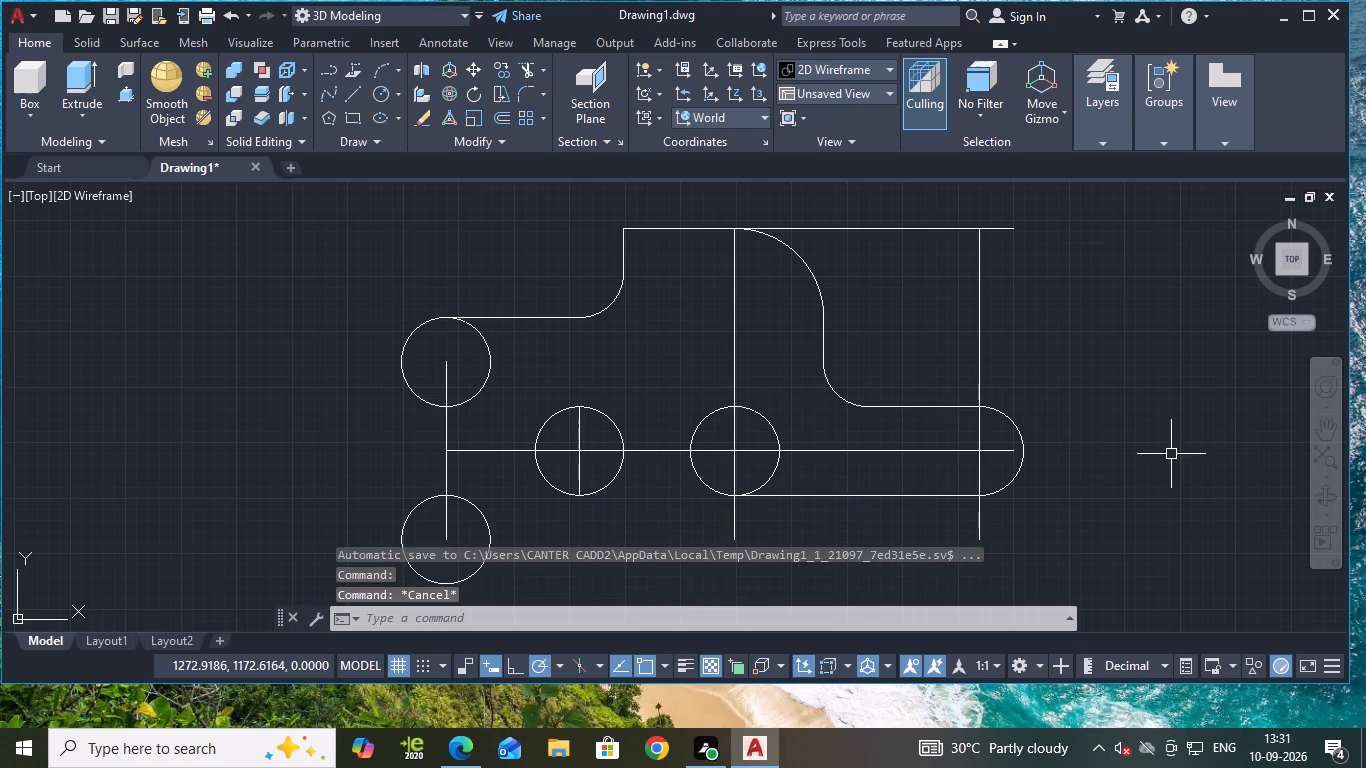
Draw a radius 6 circle concentric with the copied radius 10 circle on the horizontal centre line.
middle_drag(1122, 500, 1114, 424)
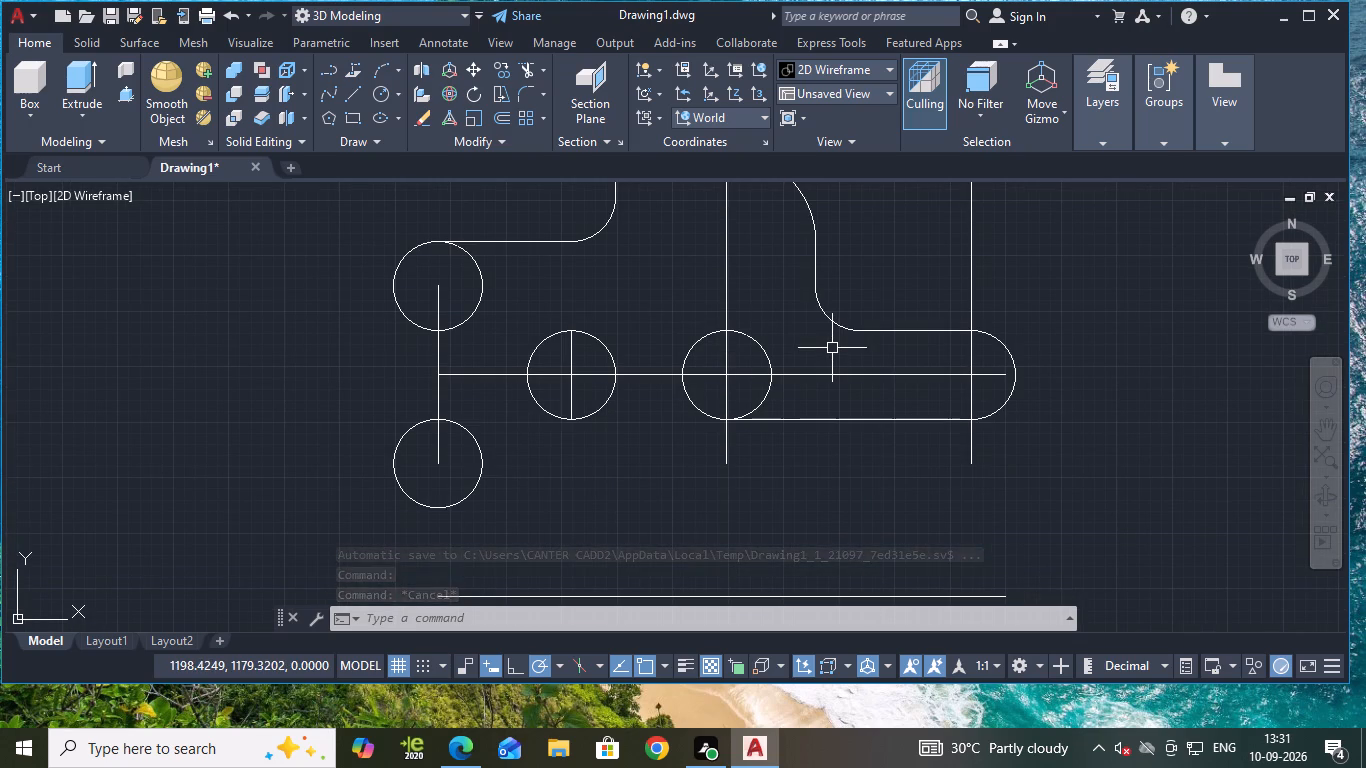
scroll(832, 348, up, 1)
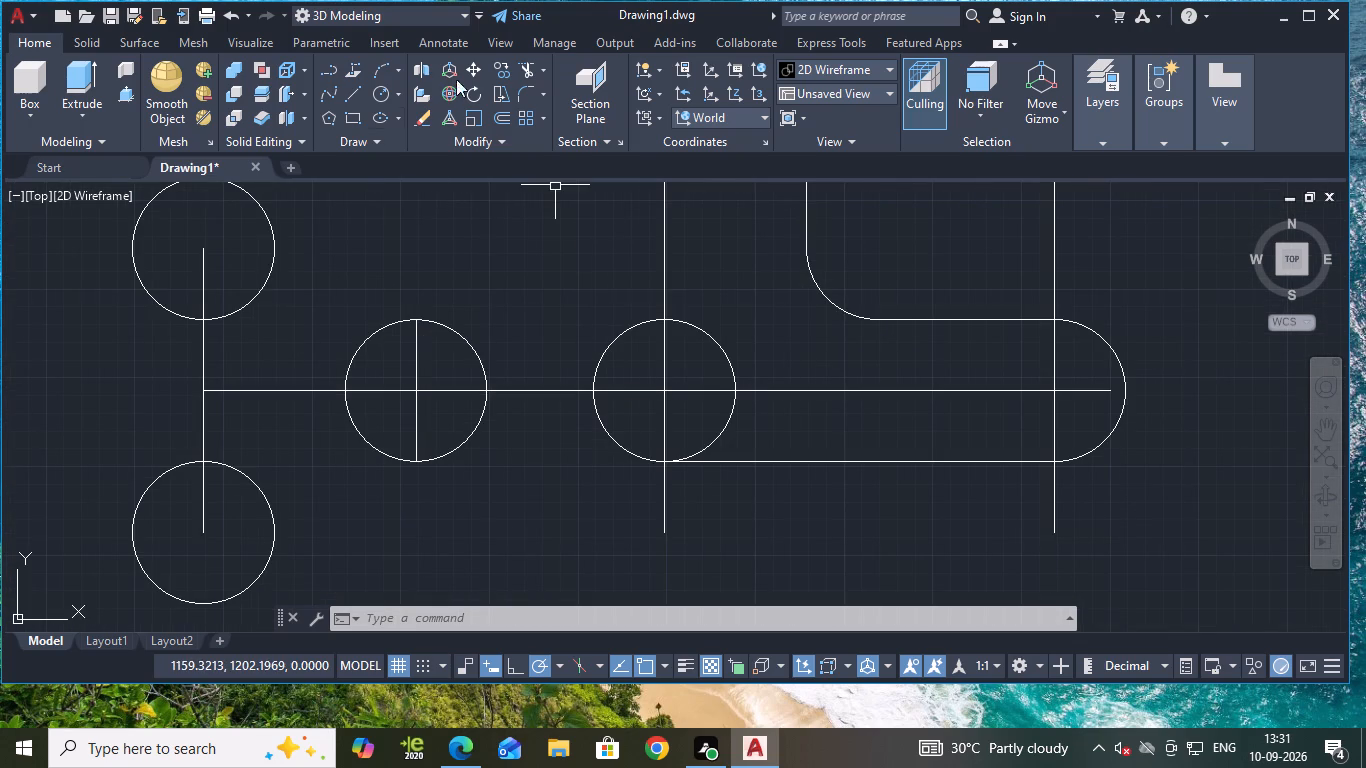
click(373, 93)
click(666, 391)
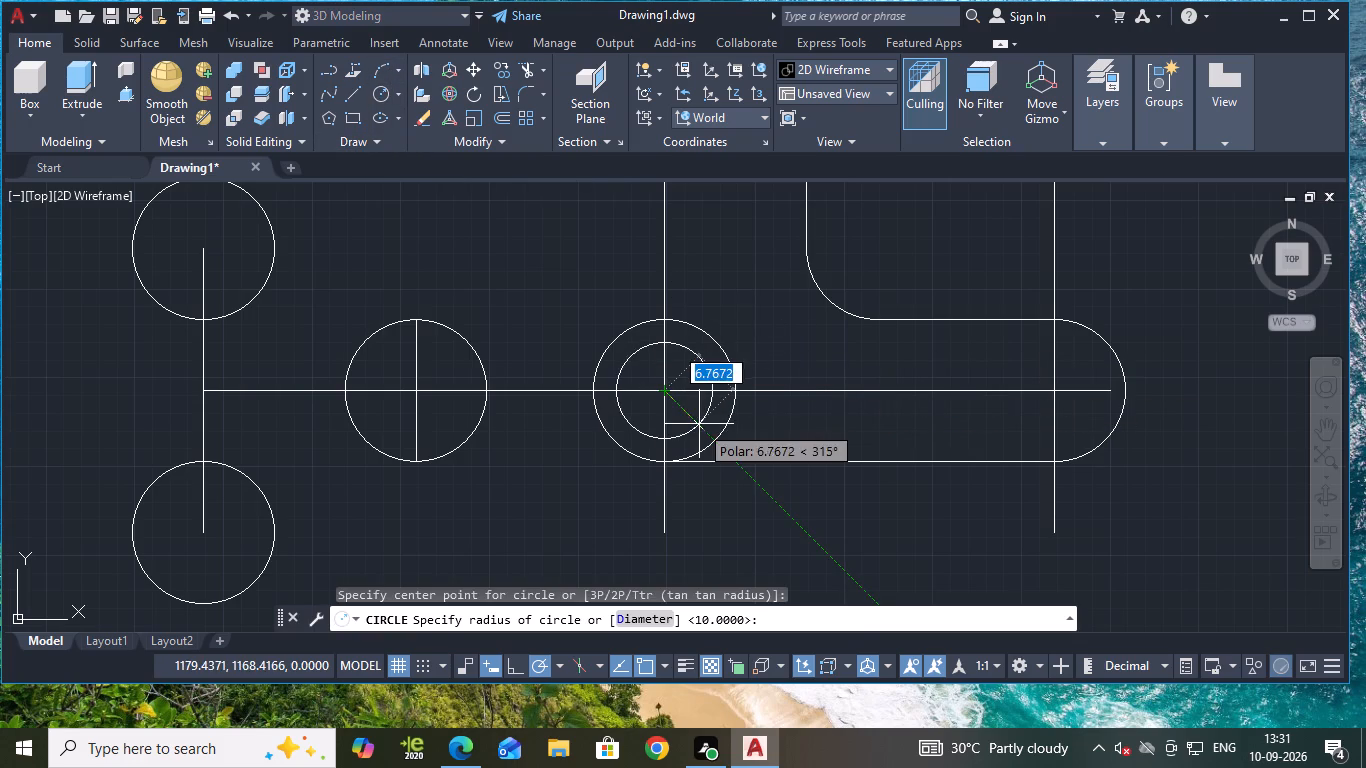
key(6)
key(Return)
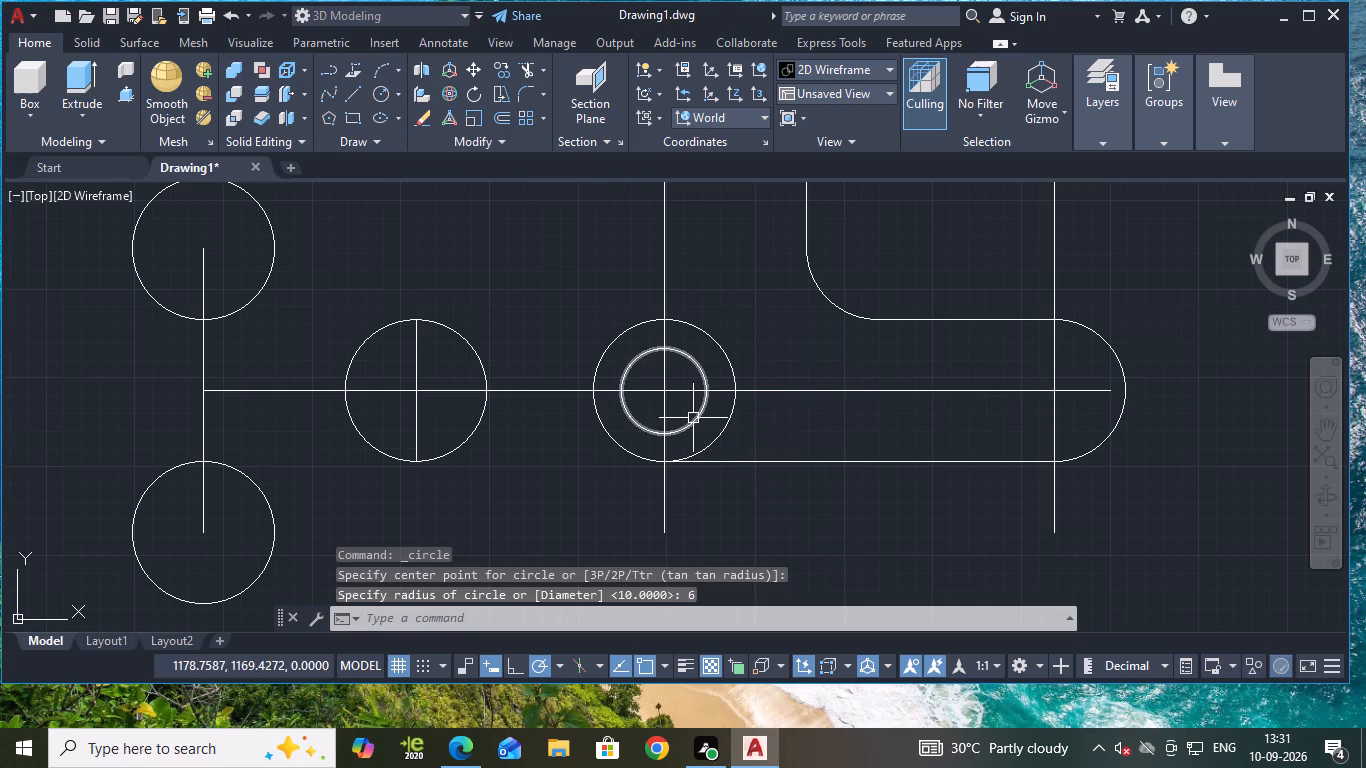
Draw a radius 6 circle at the centre of the rounded right-hand end of the arm.
key(space)
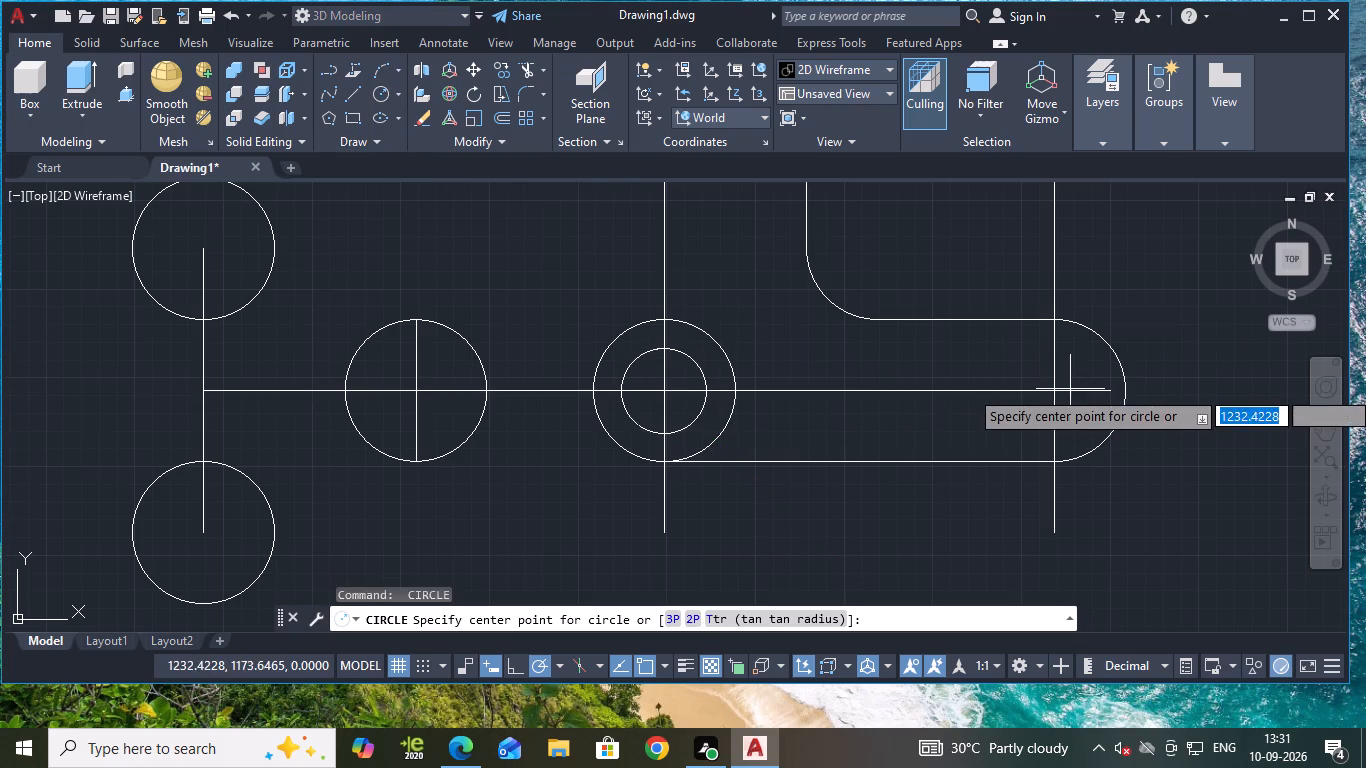
click(1056, 391)
key(6)
key(Return)
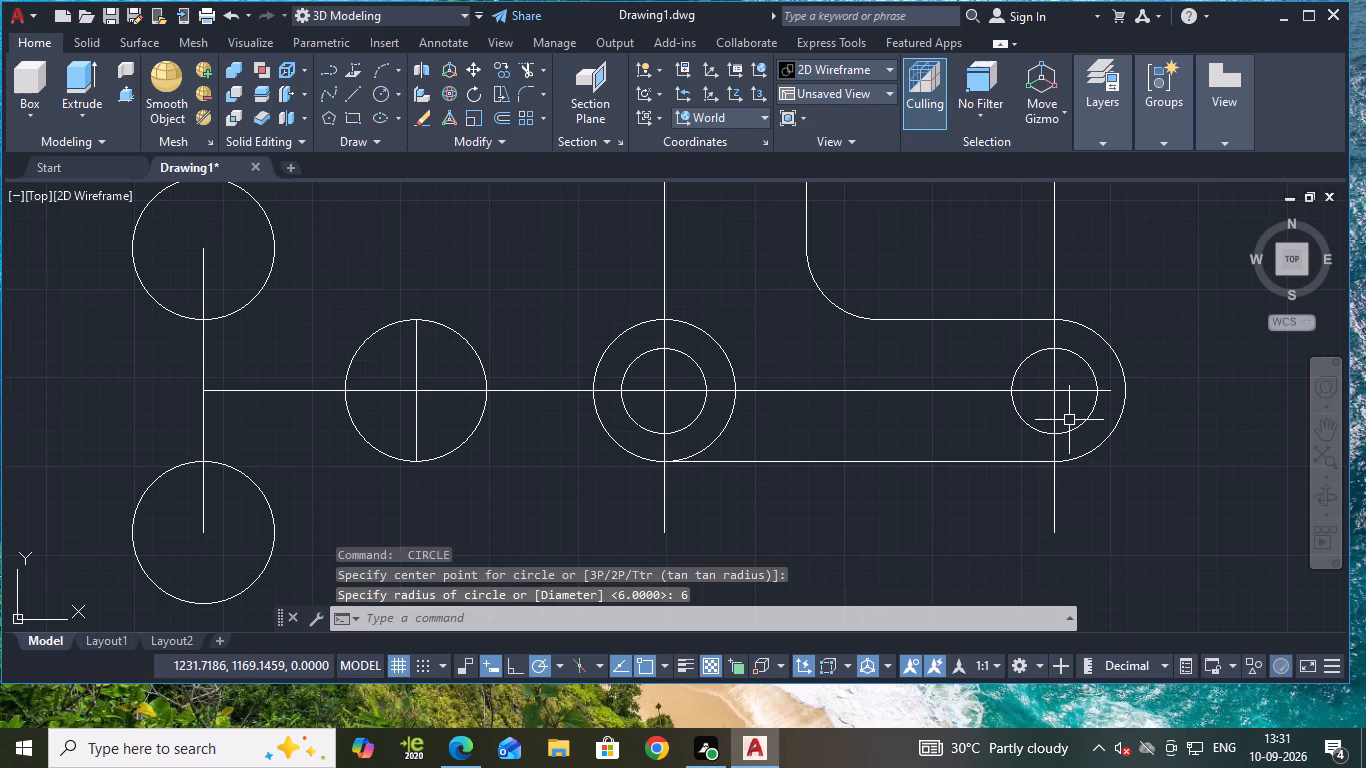
key(Escape)
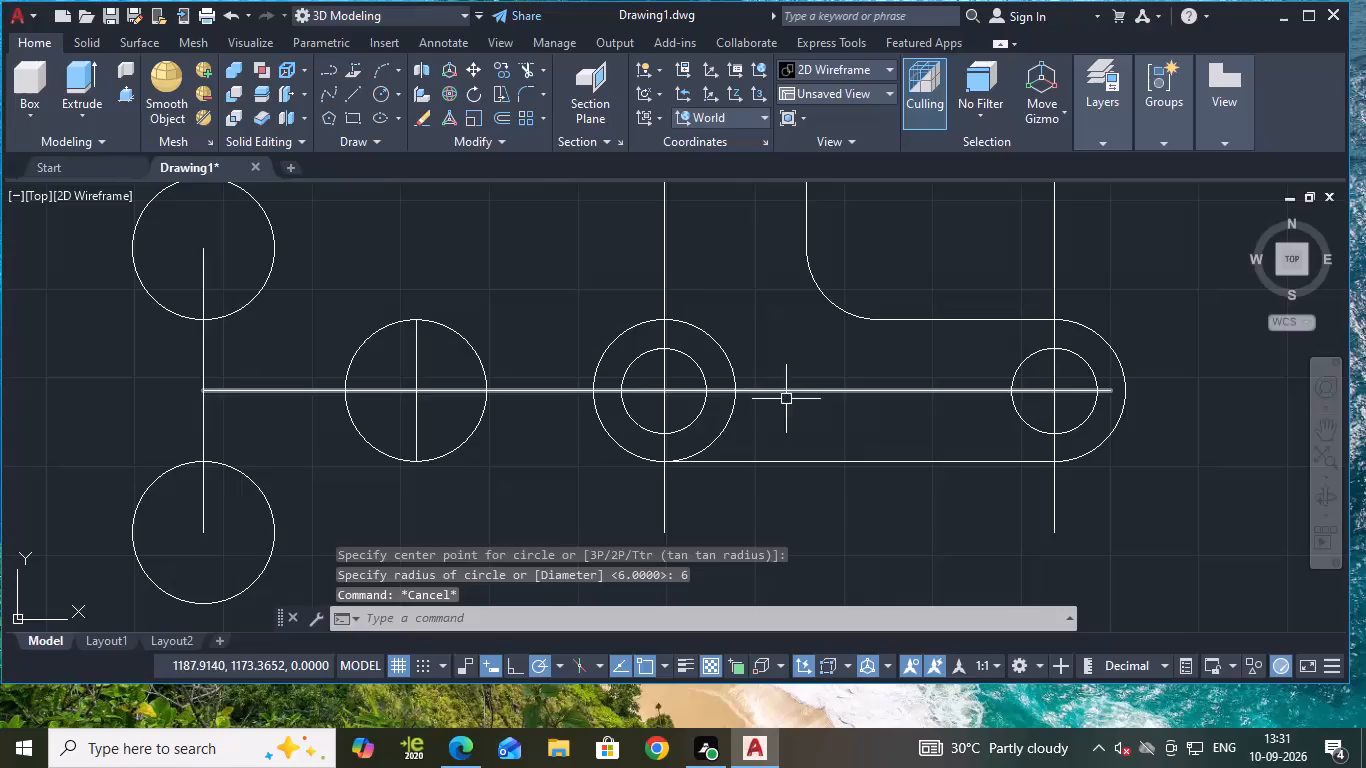
Draw a line tangent to the tops of the two radius 6 circles.
key(l)
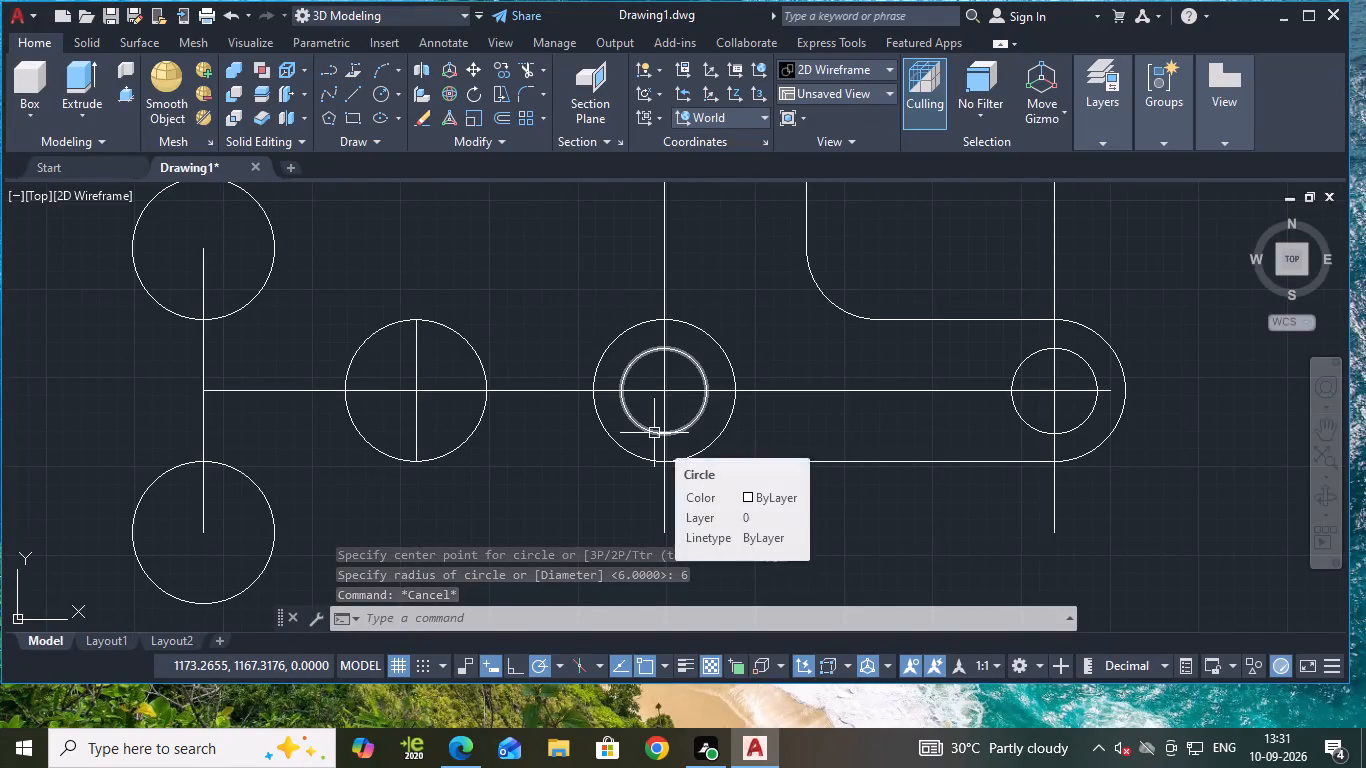
key(Return)
text(tab)
key(BackSpace)
key(n)
key(Return)
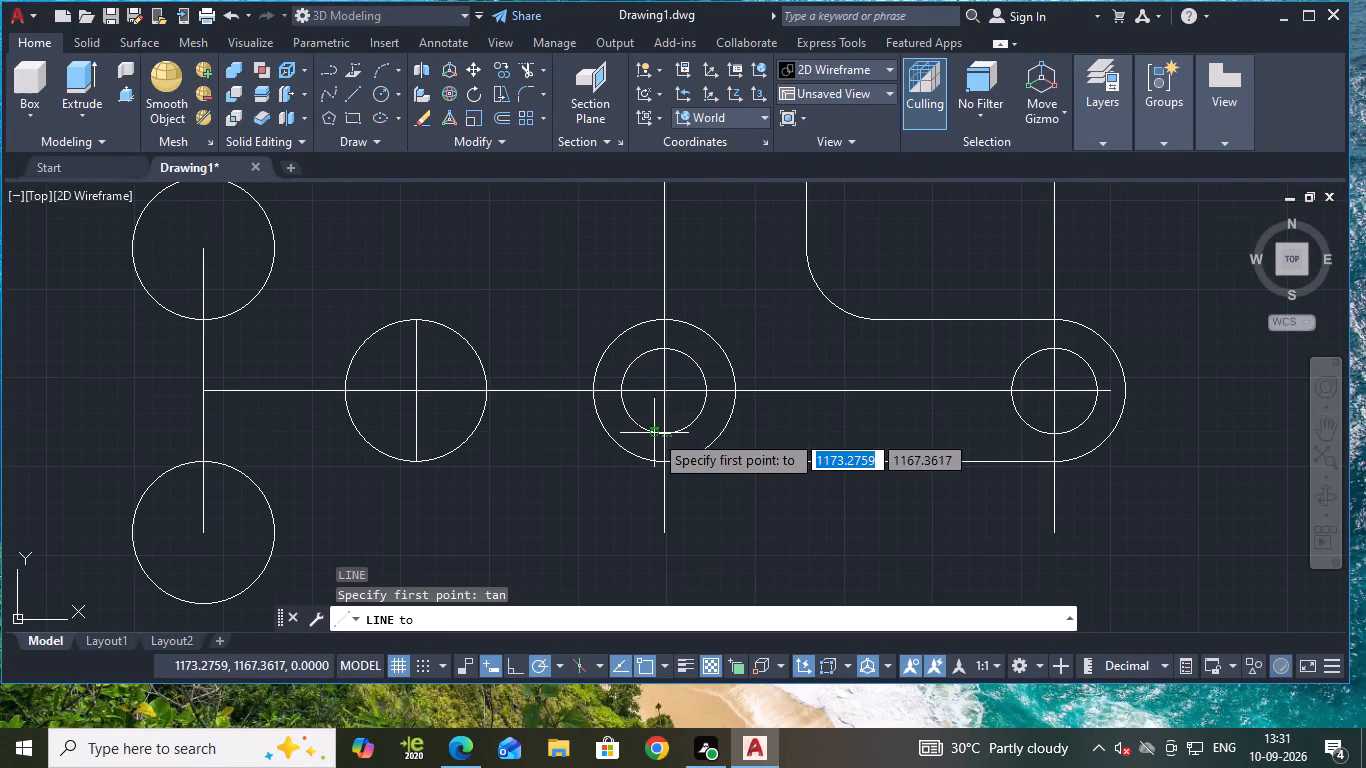
click(652, 349)
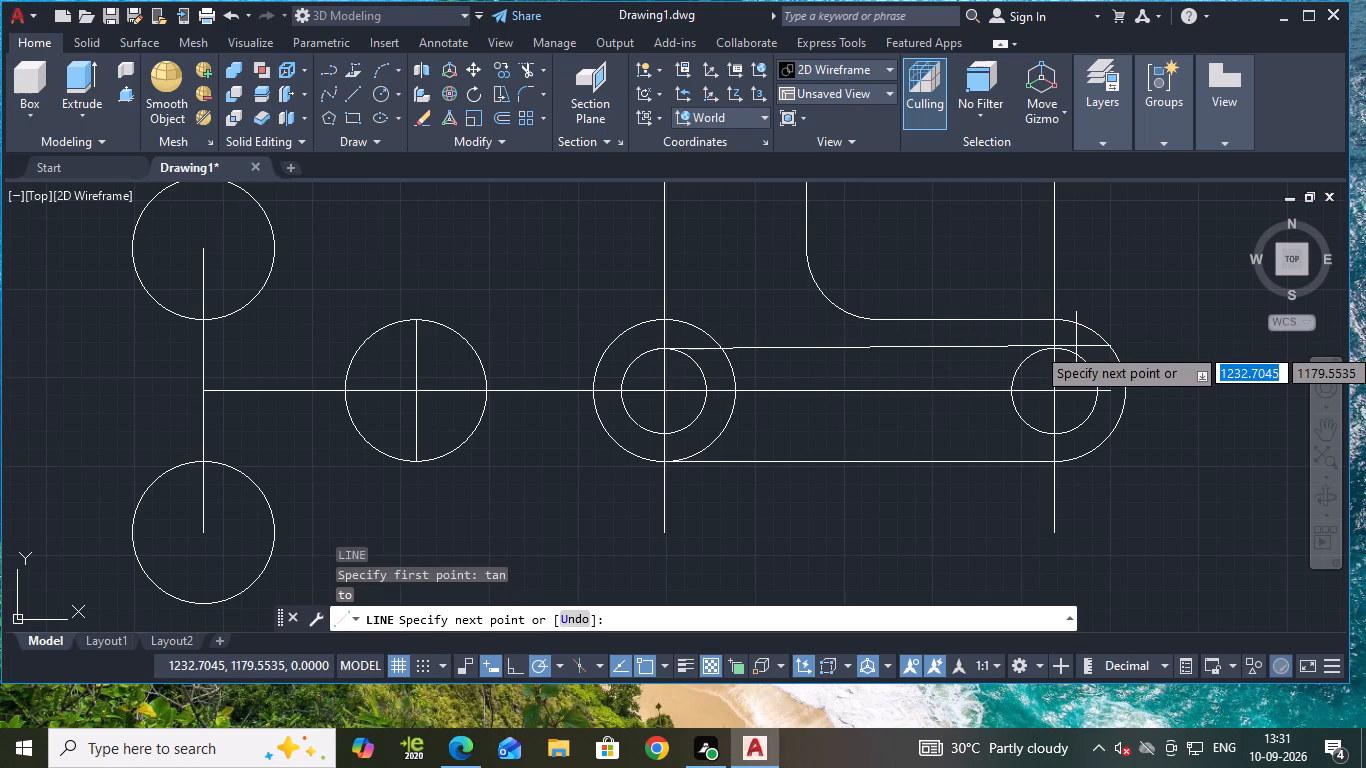
text(tan)
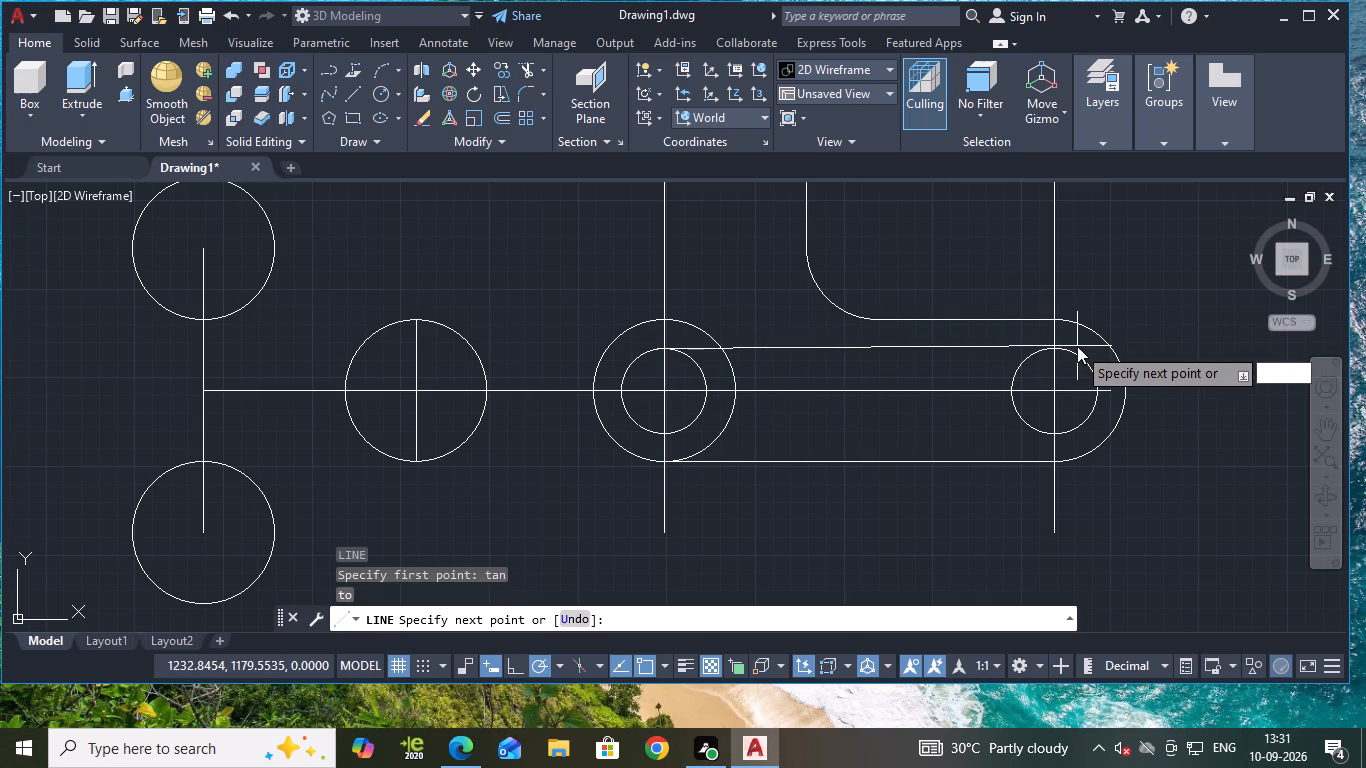
key(Return)
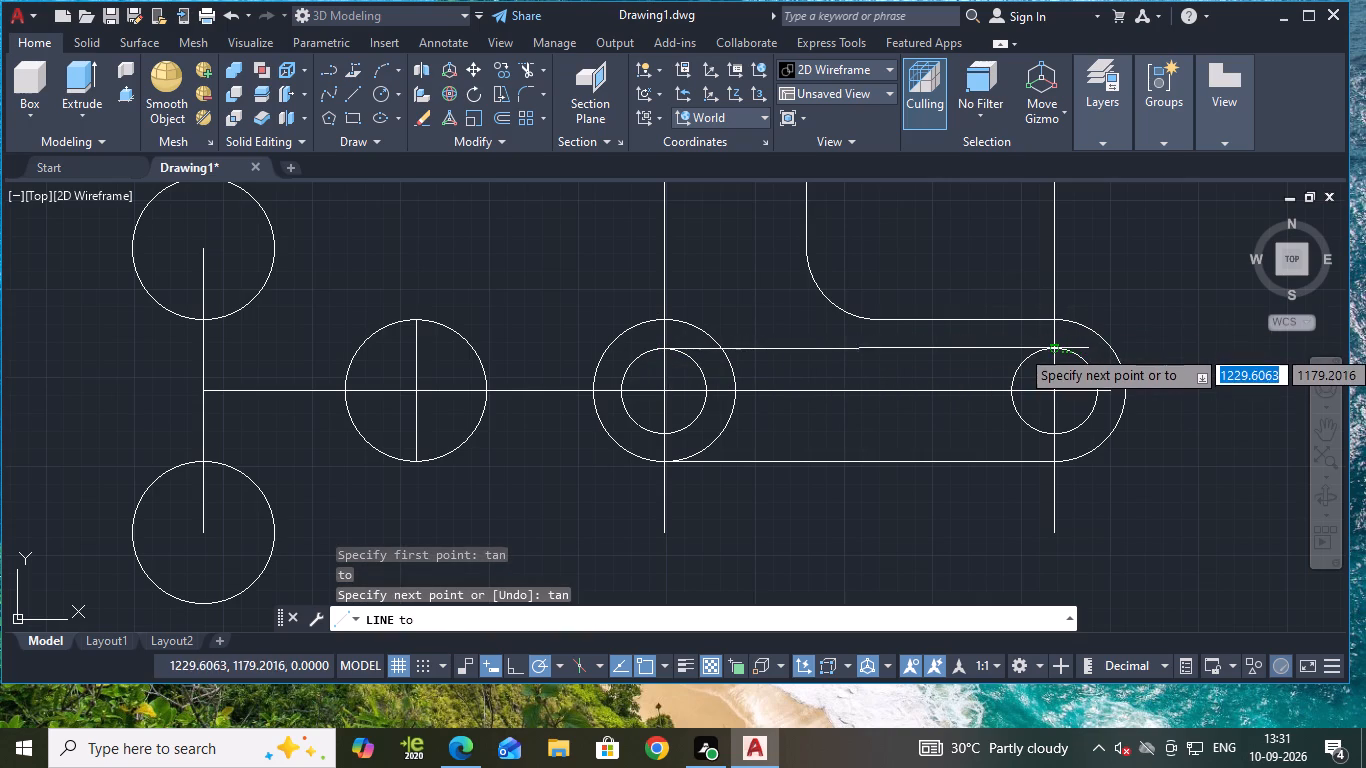
click(1057, 345)
scroll(1107, 324, up, 2)
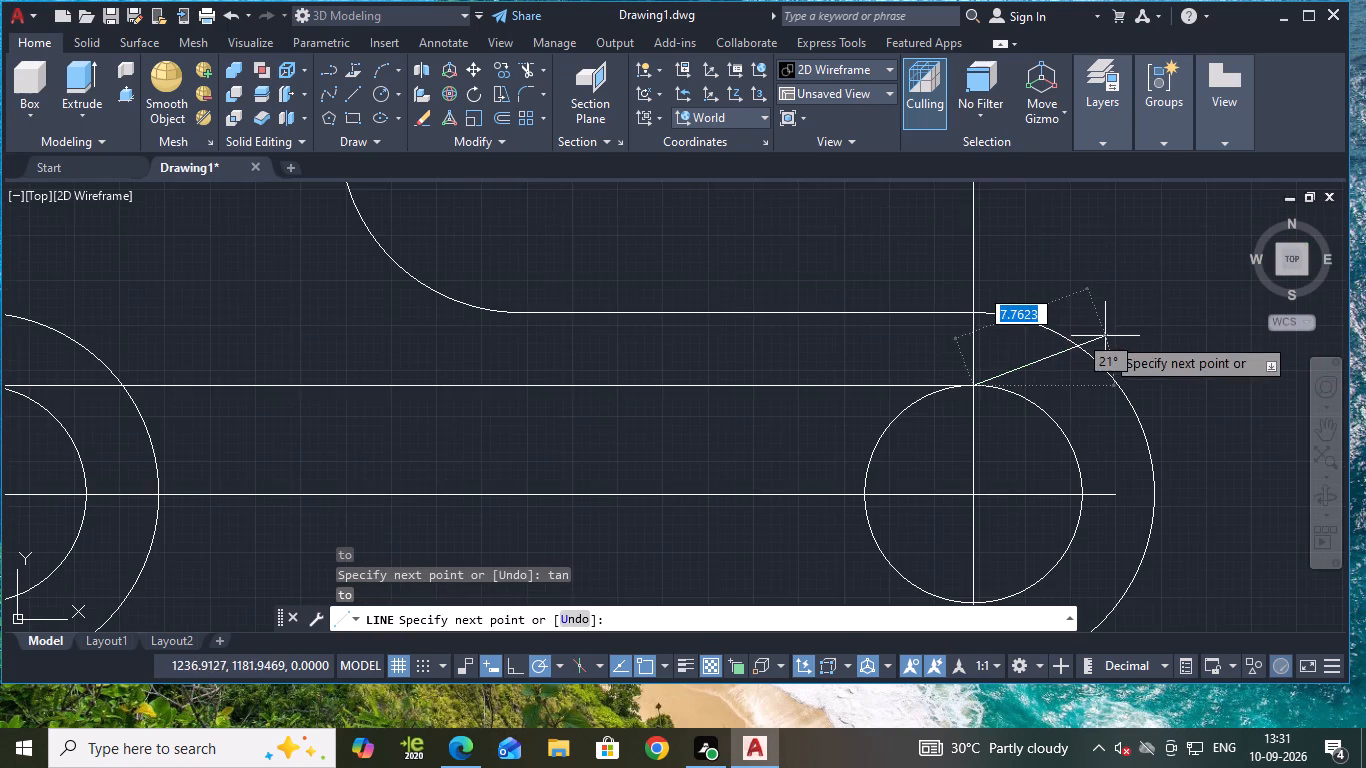
scroll(1105, 336, down, 1)
key(Escape)
Offset the new tangent line through the bottom of the left radius 6 circle to form the slot's lower edge.
click(878, 370)
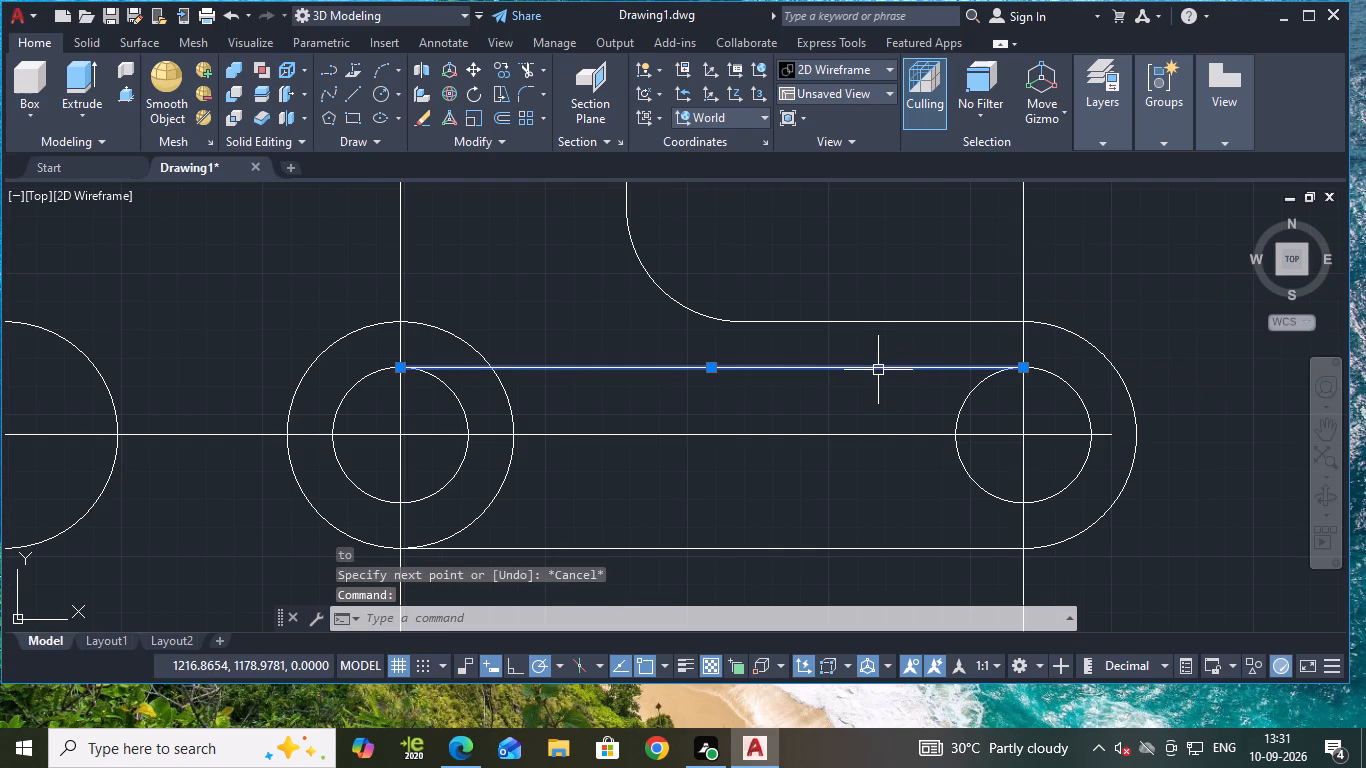
key(o)
key(Return)
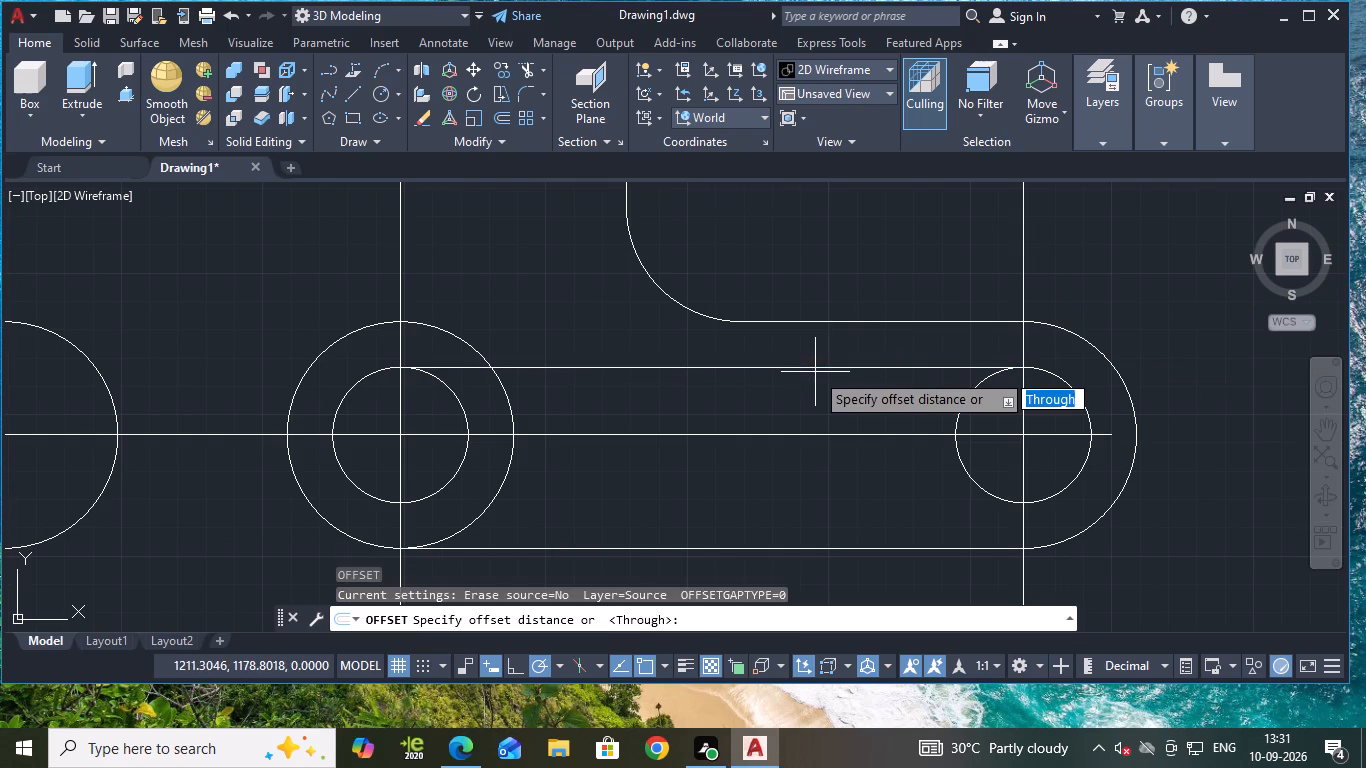
key(Return)
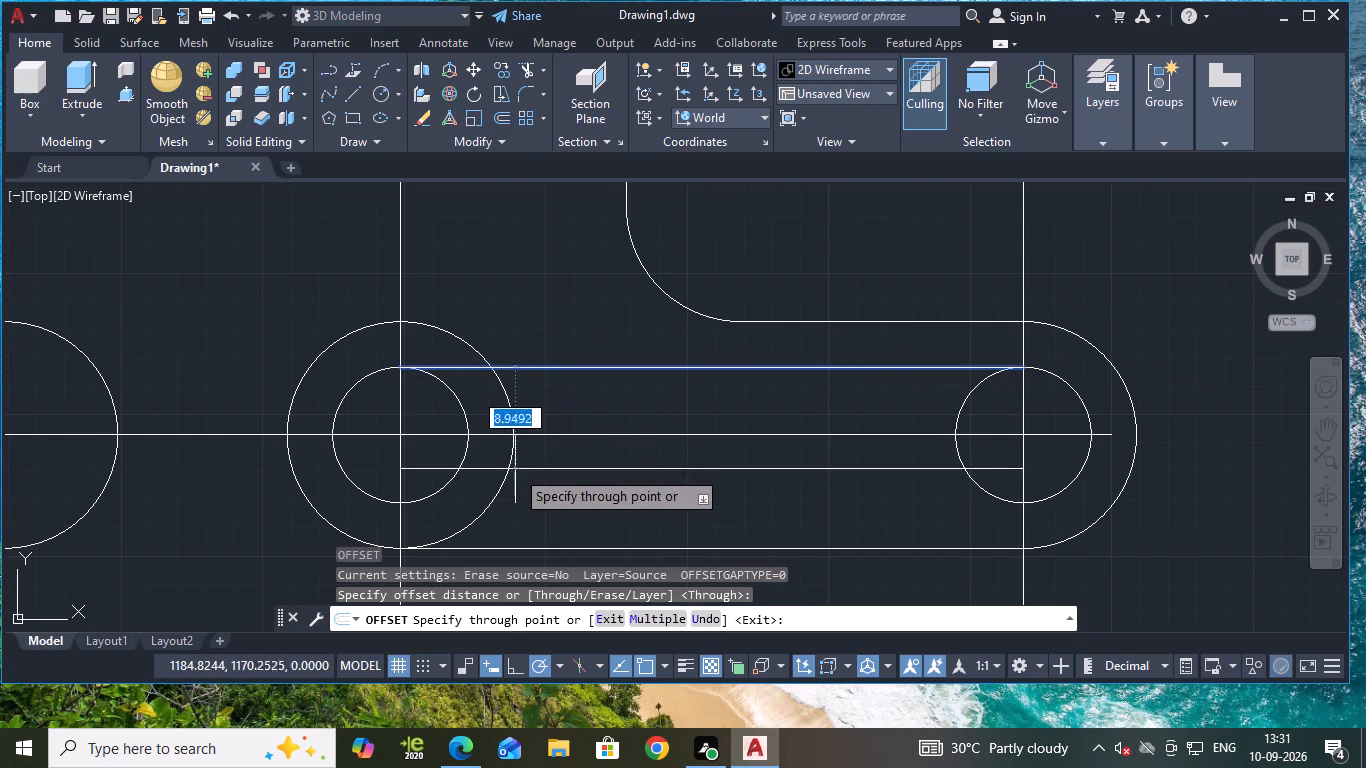
click(399, 504)
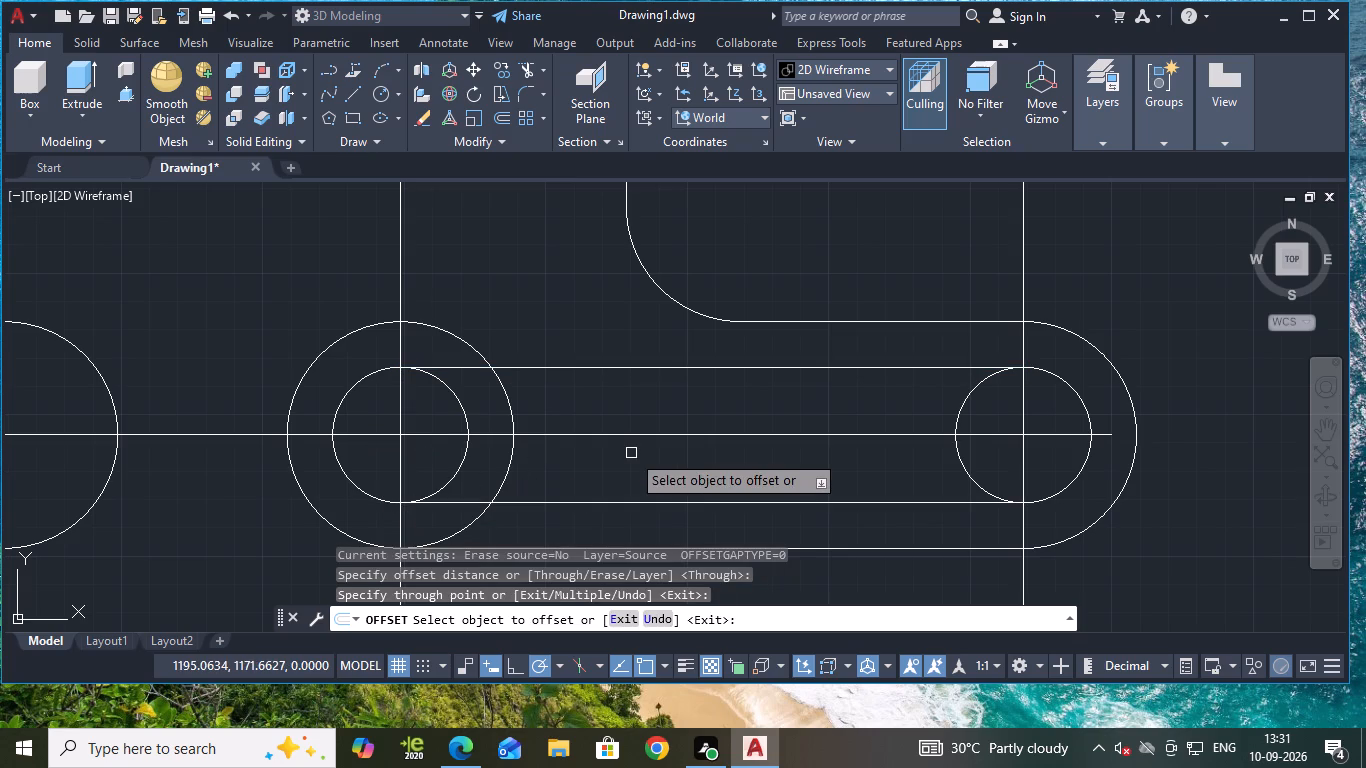
key(Escape)
Trim away the whole radius 10 circle around the left radius 6 circle.
text(tr)
key(Return)
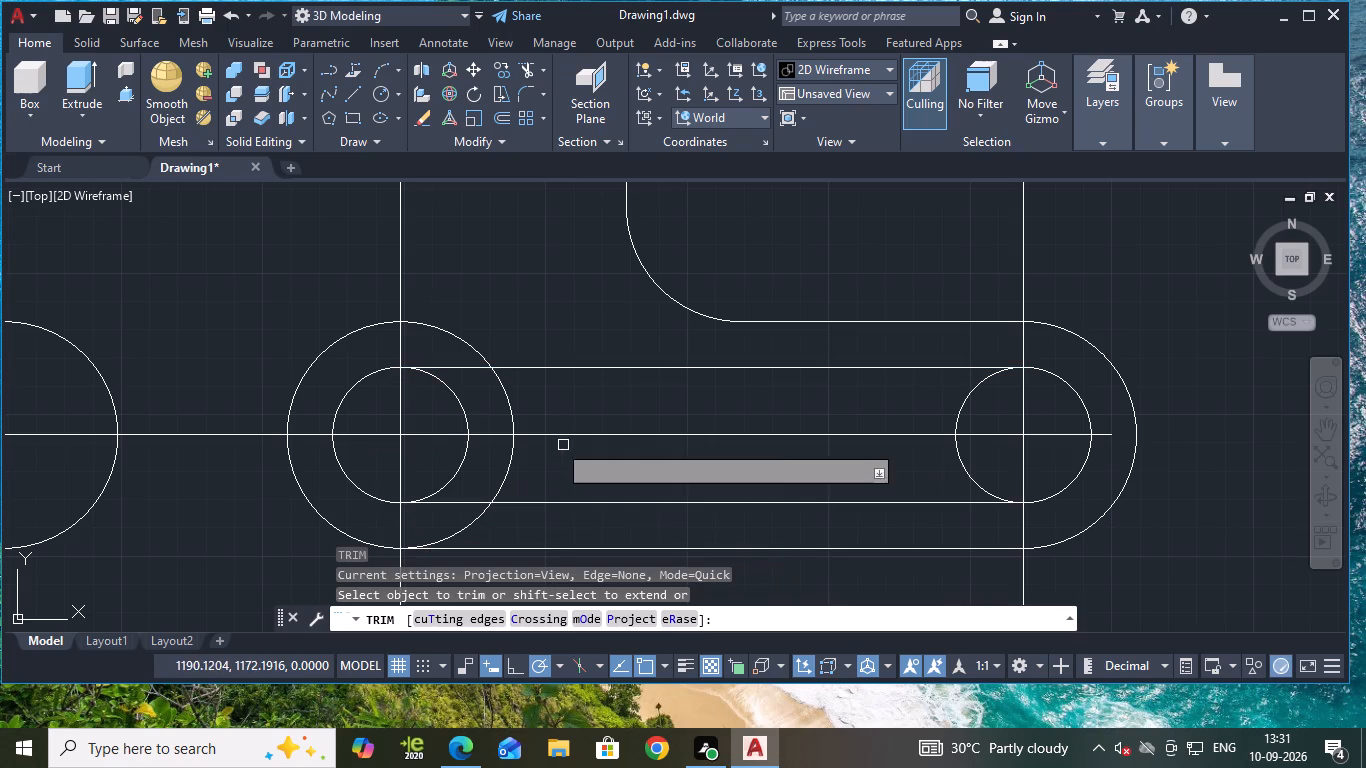
click(499, 395)
click(454, 338)
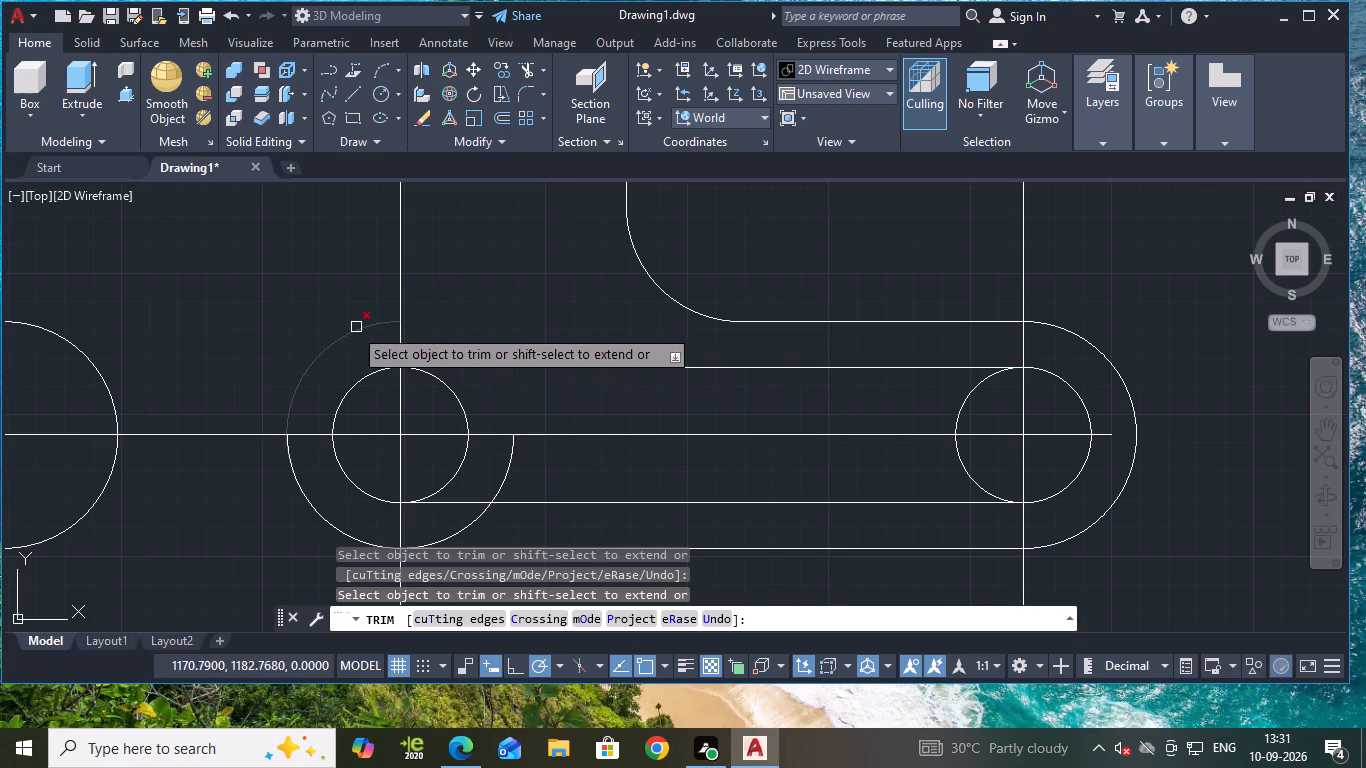
click(348, 334)
click(287, 467)
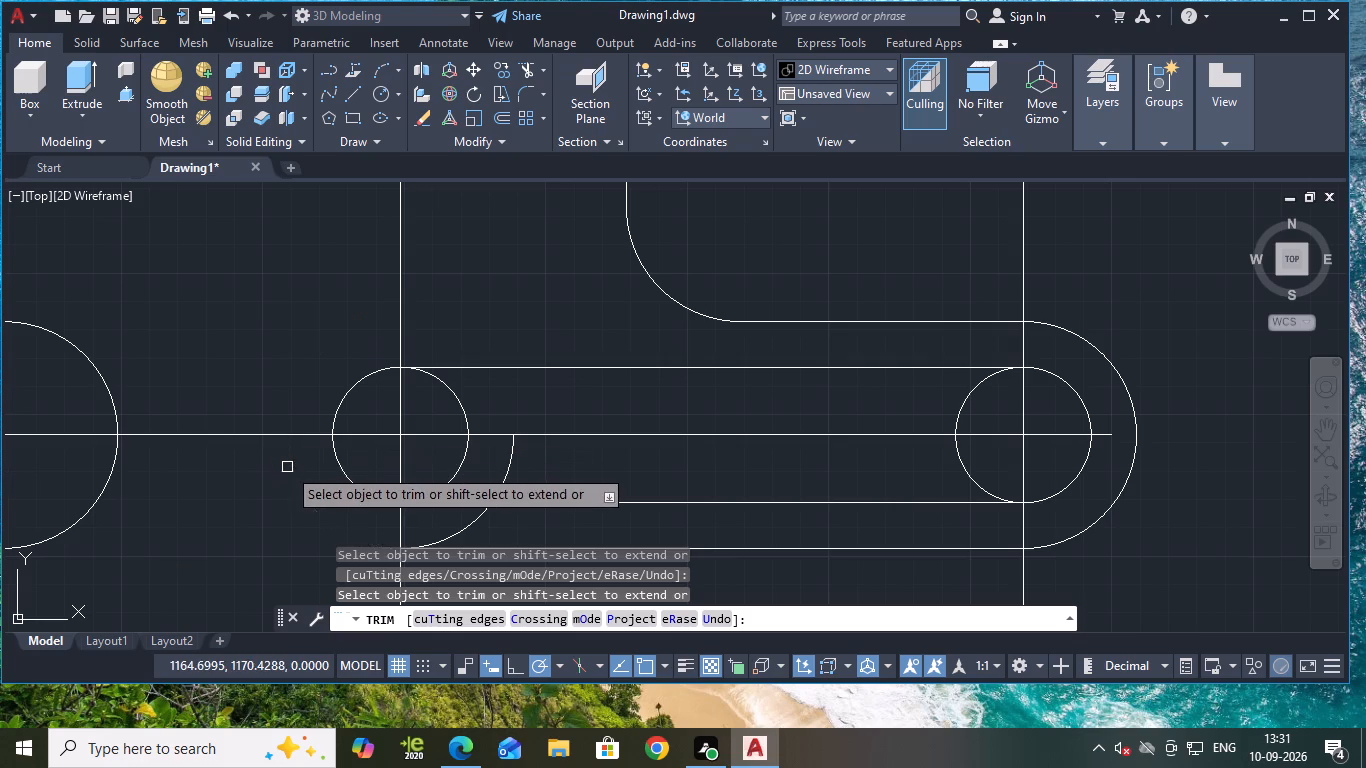
click(474, 528)
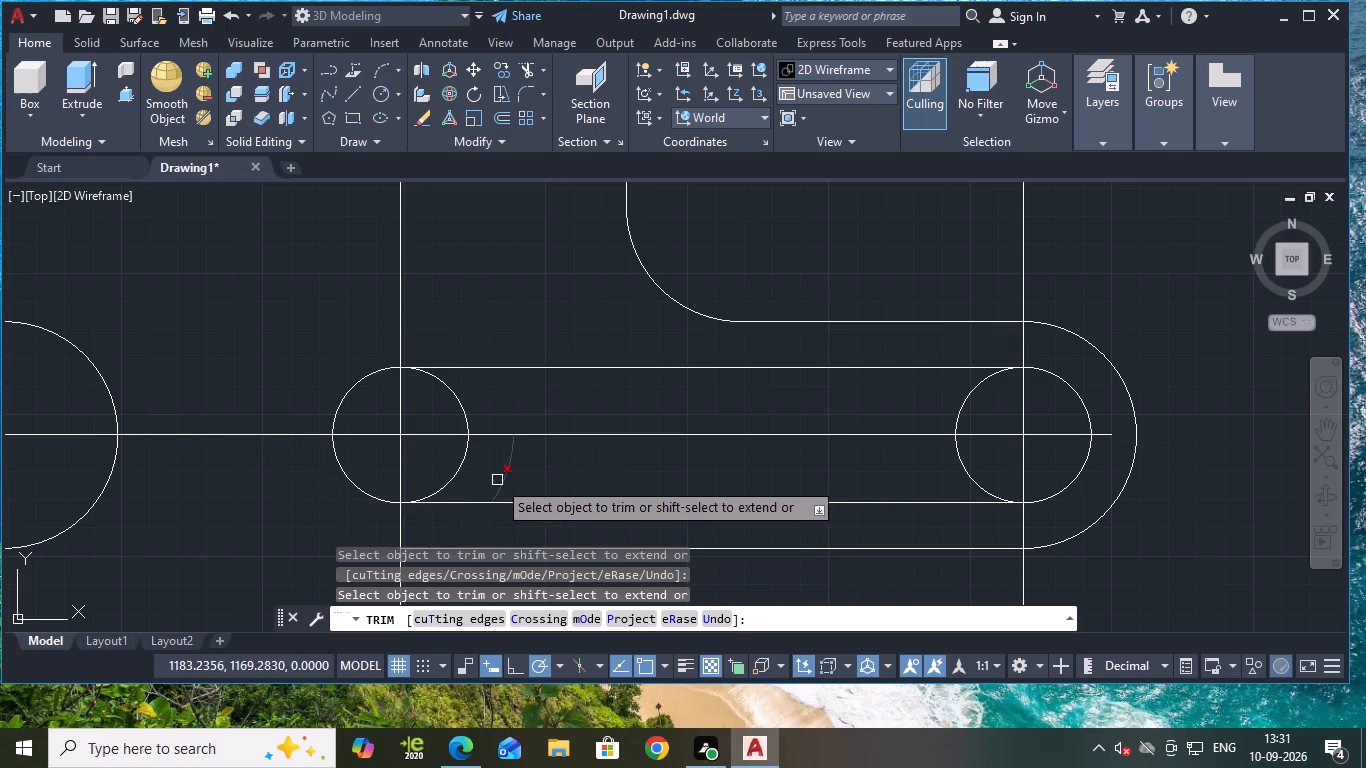
click(502, 478)
Trim the inner halves of both radius 6 circles, leaving a closed slot outline.
click(457, 473)
click(464, 408)
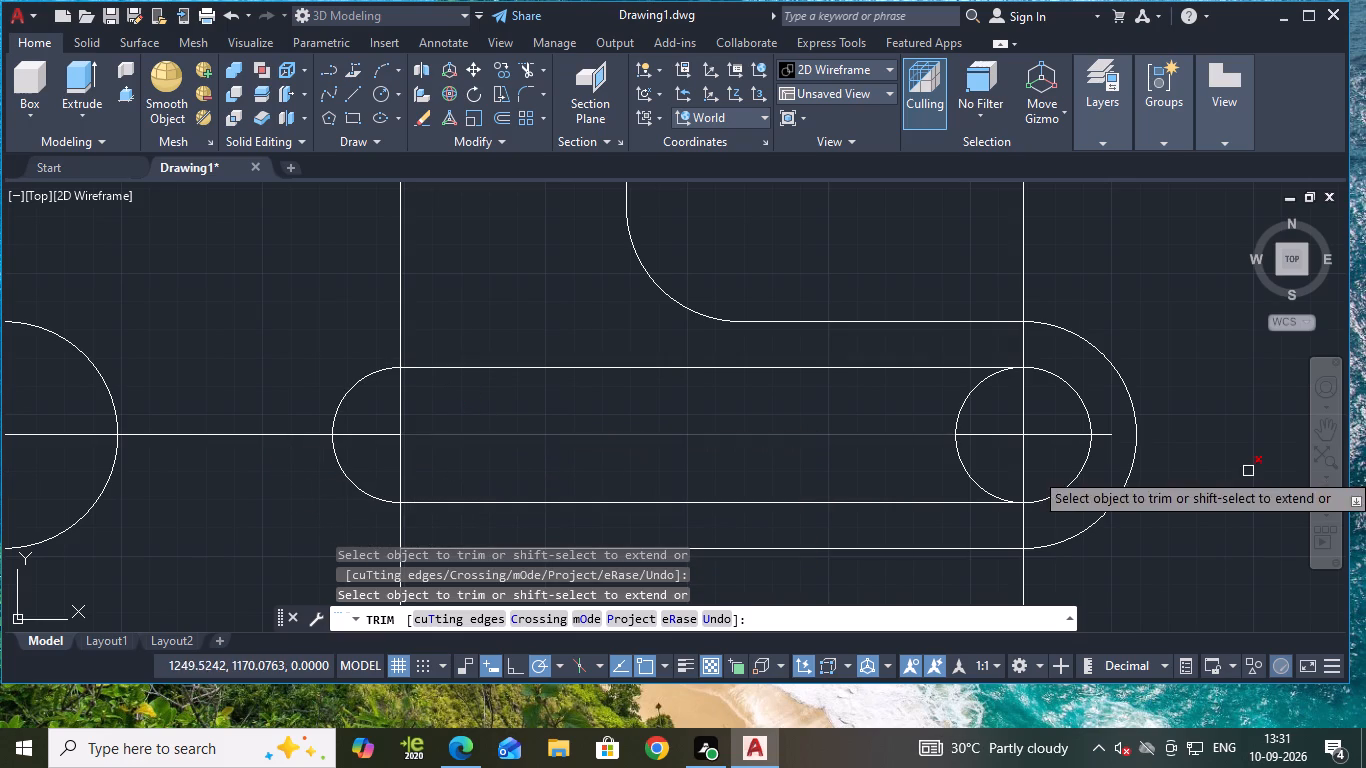
click(960, 401)
click(956, 455)
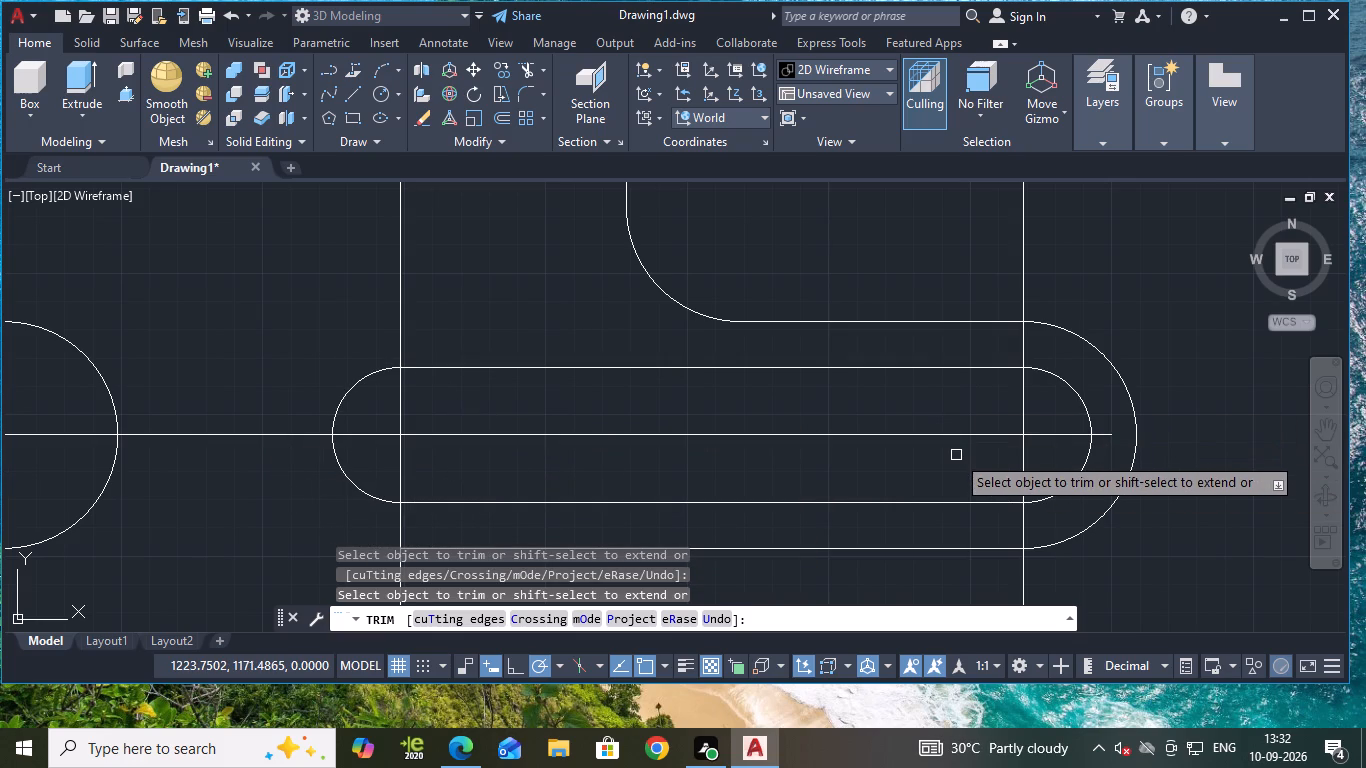
scroll(743, 427, down, 2)
key(Escape)
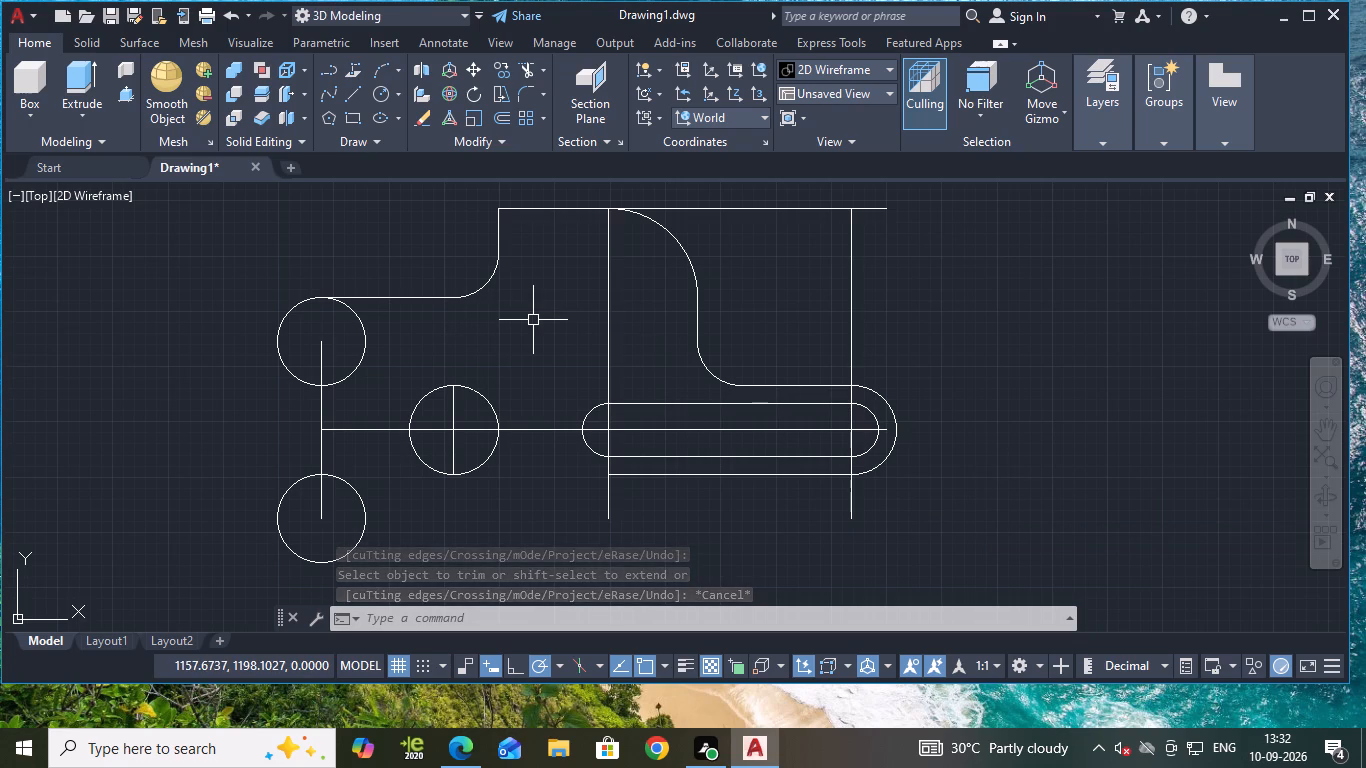
Draw a tangent line from the top of the radius 10 circle on the centre line to the bottom of the upper-left circle.
key(l)
key(Return)
text(tan)
key(Return)
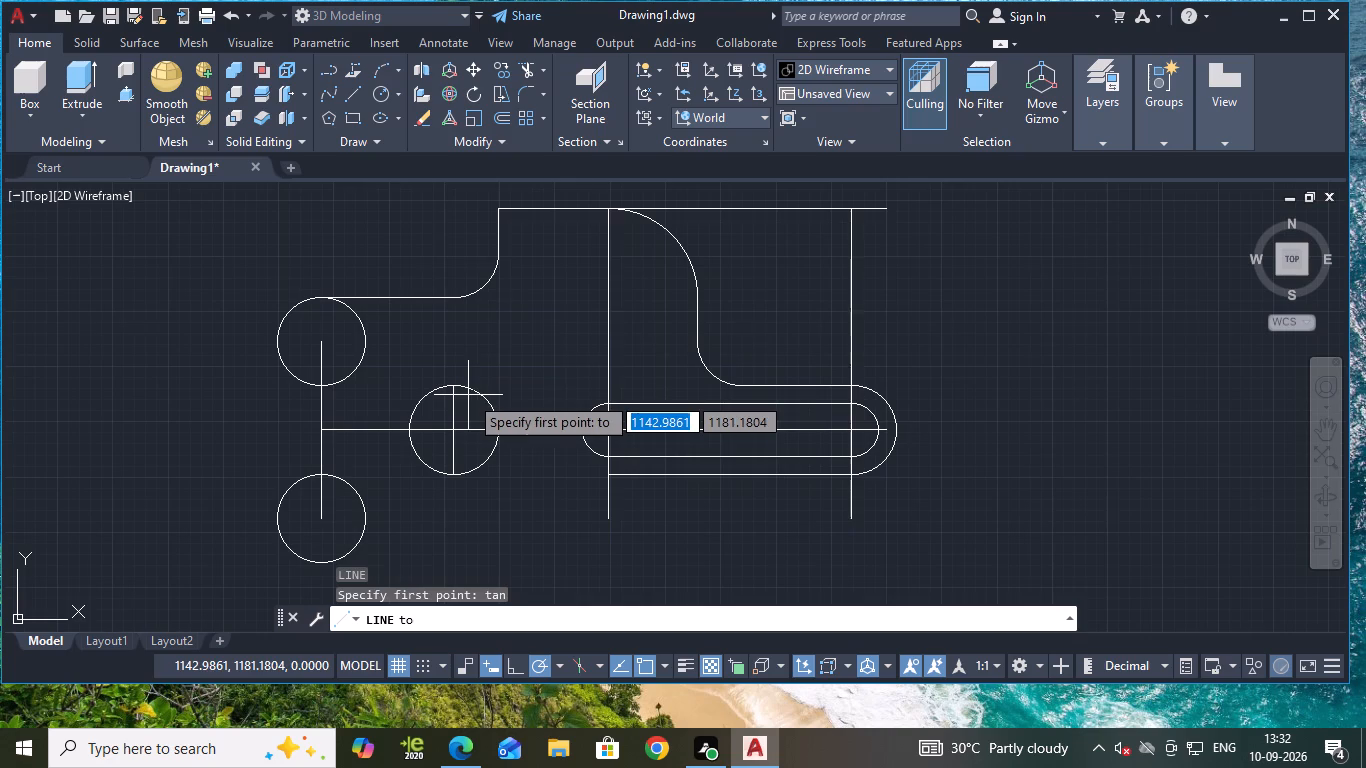
click(469, 387)
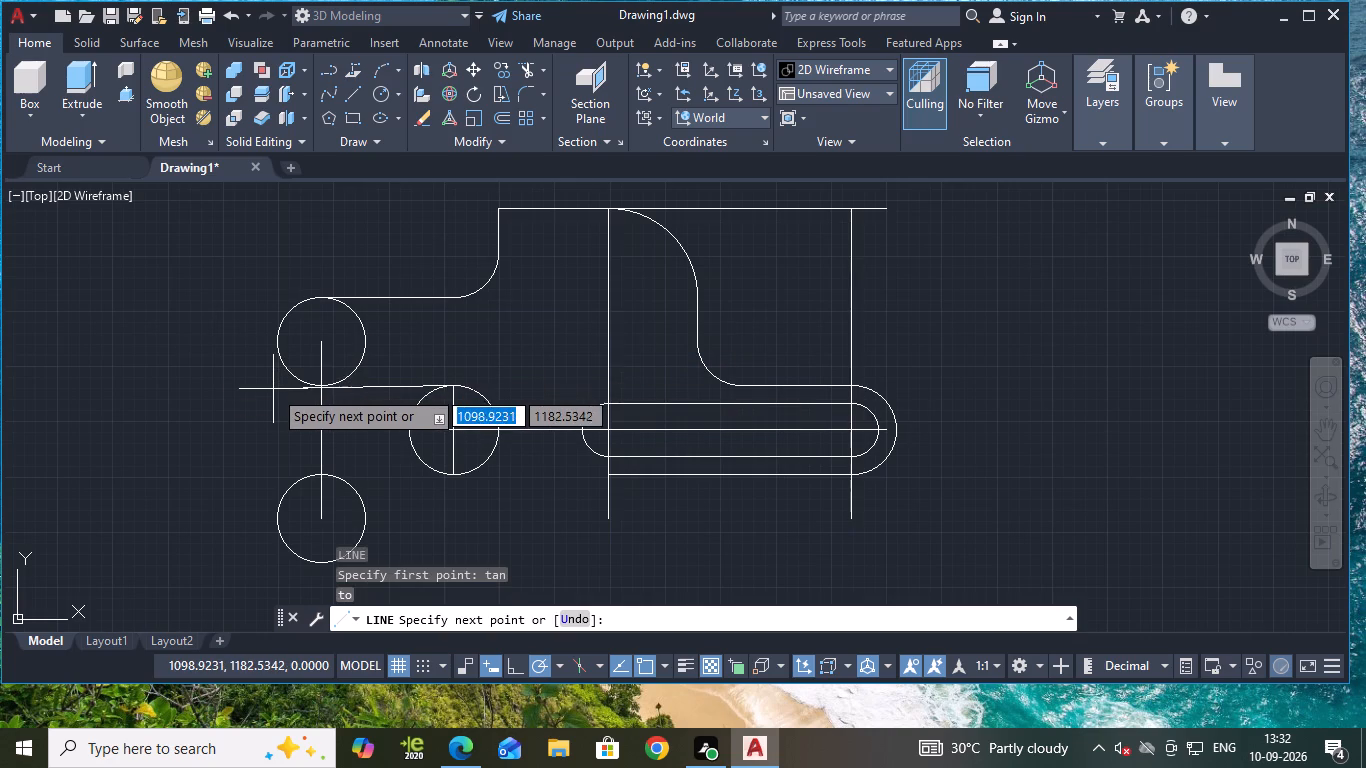
text(ta)
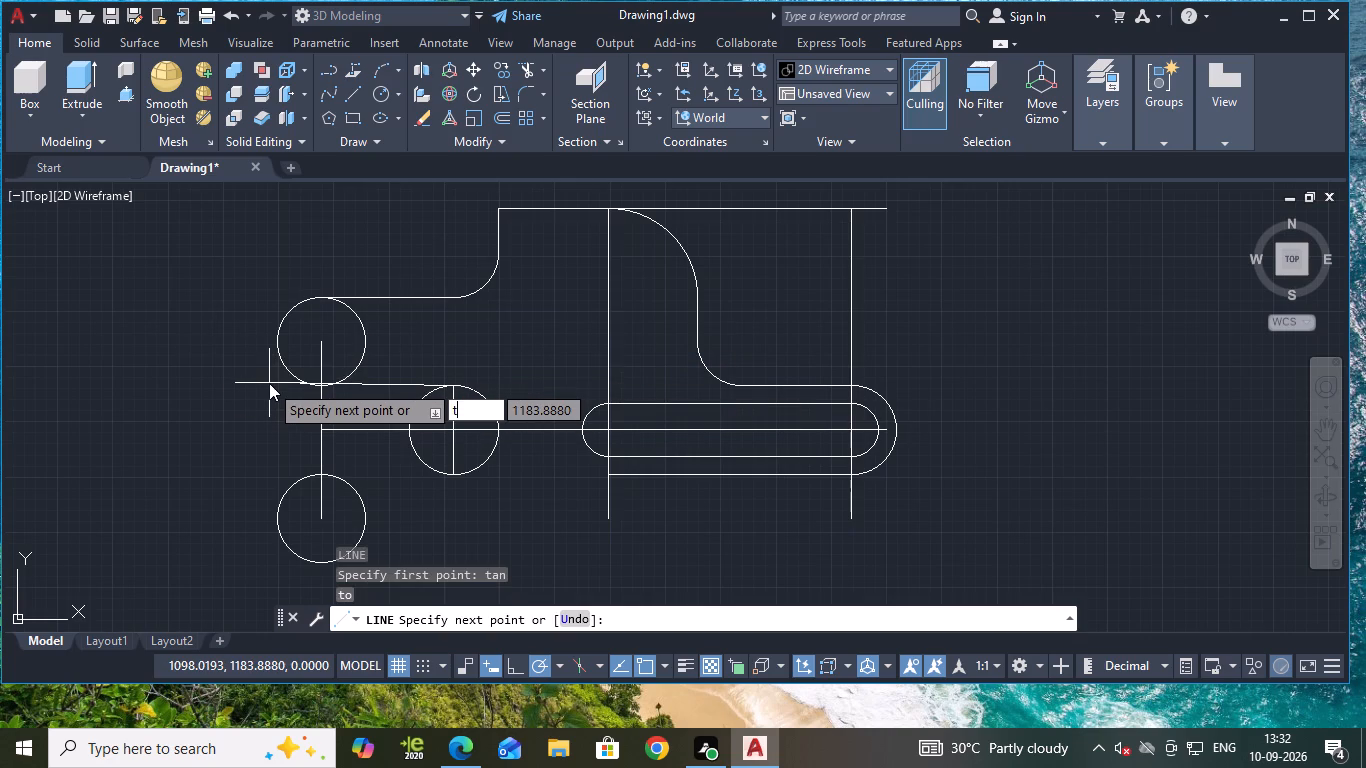
key(n)
key(Return)
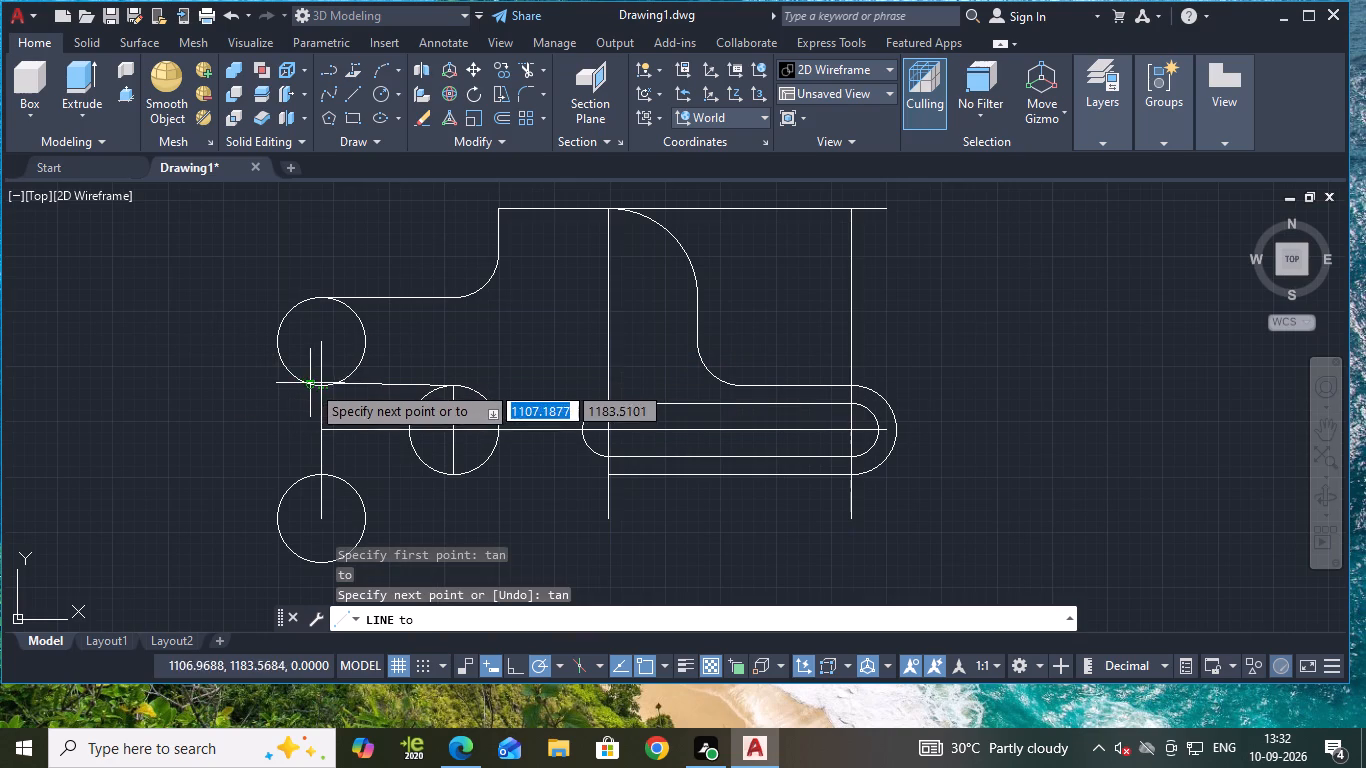
click(327, 389)
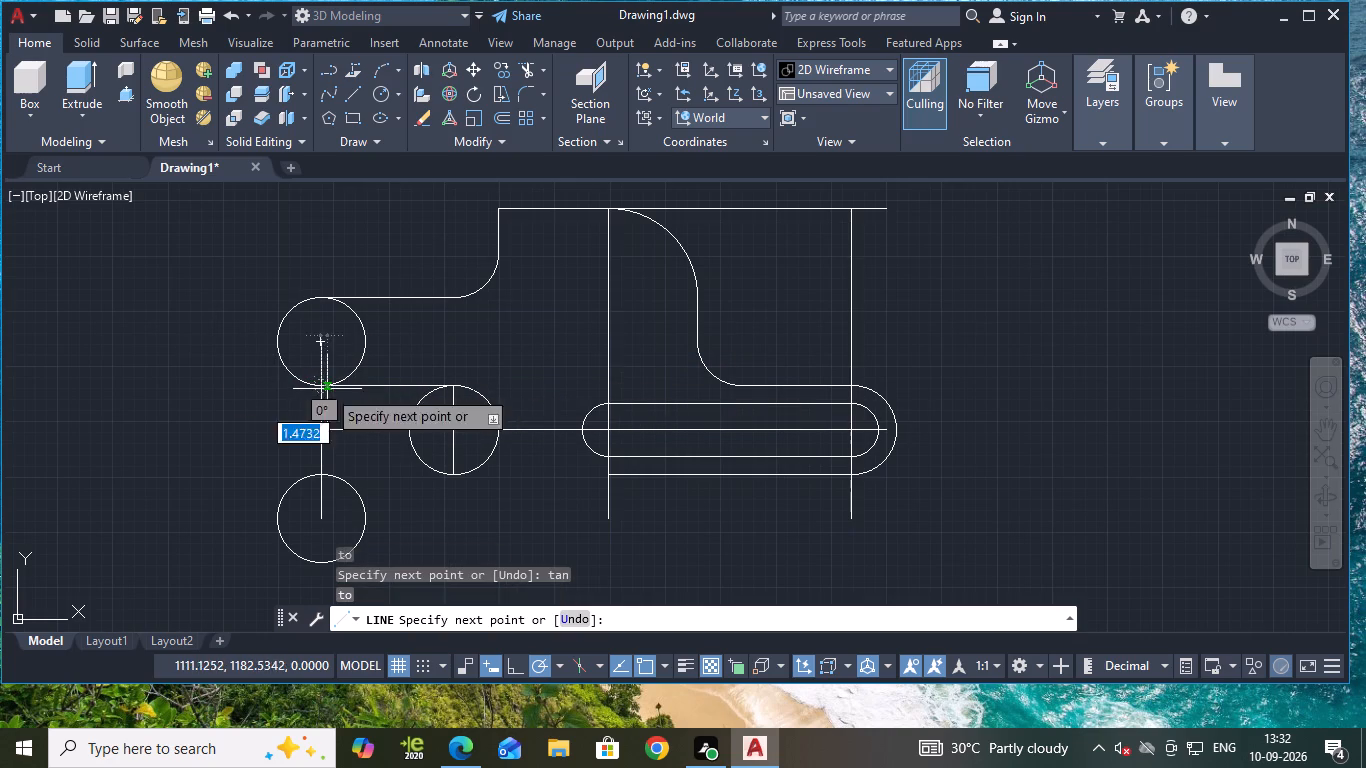
scroll(456, 375, up, 1)
key(Escape)
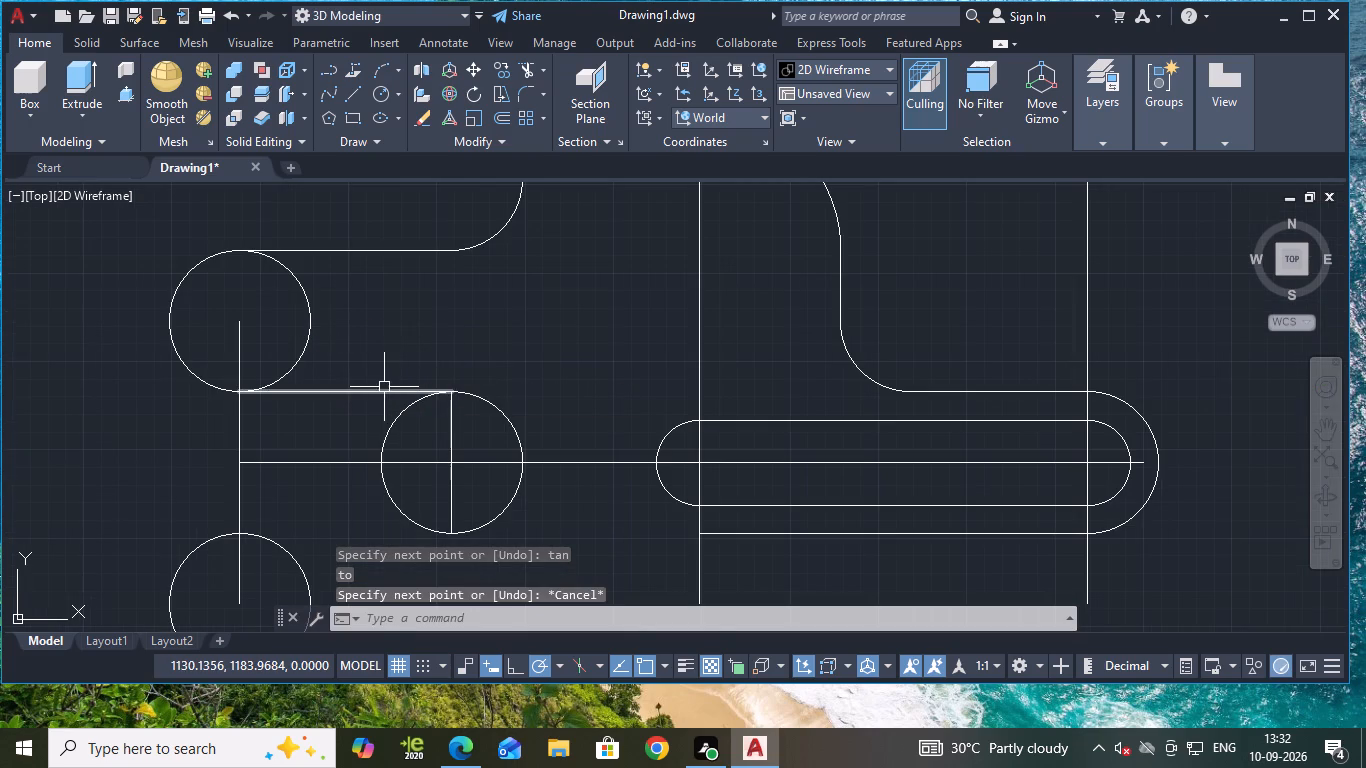
Mirror the new tangent line about the horizontal centre line, keeping the original.
click(384, 387)
click(382, 390)
click(382, 391)
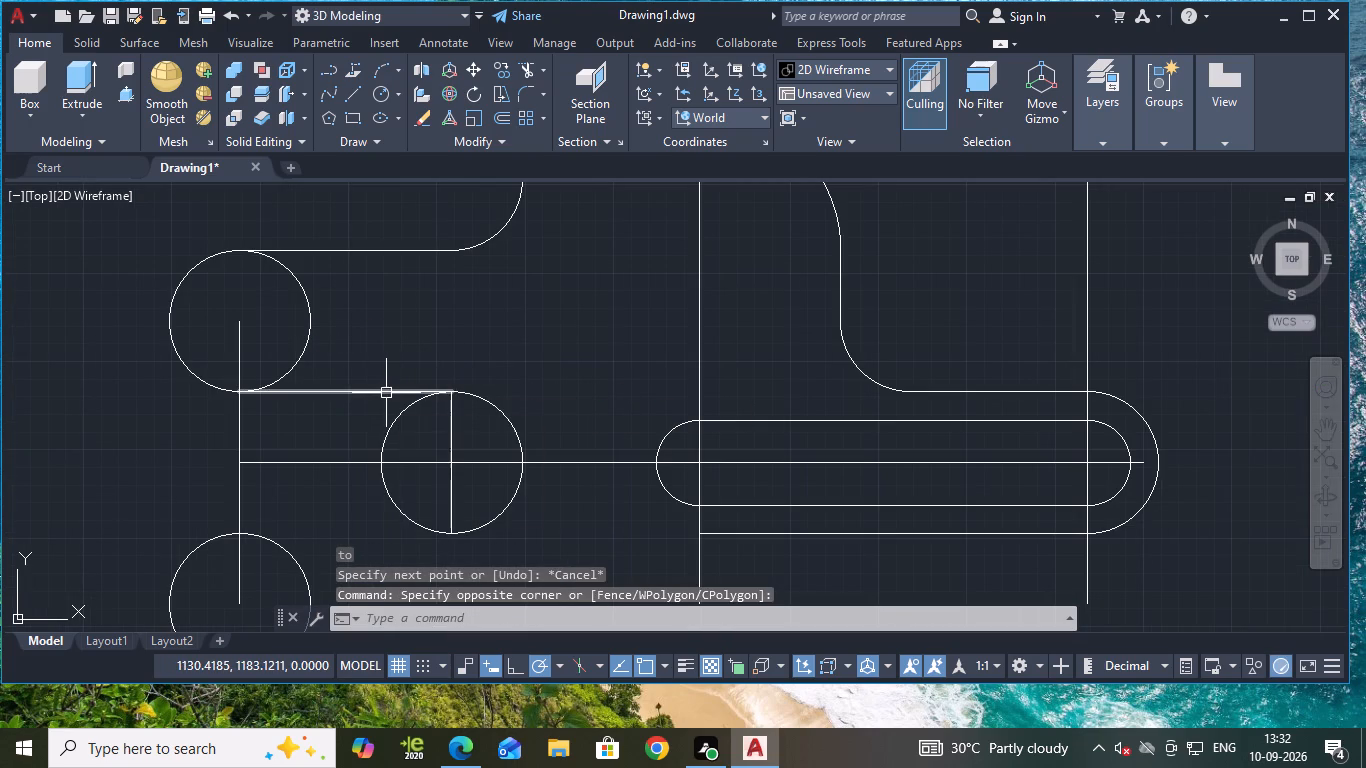
key(Escape)
click(358, 389)
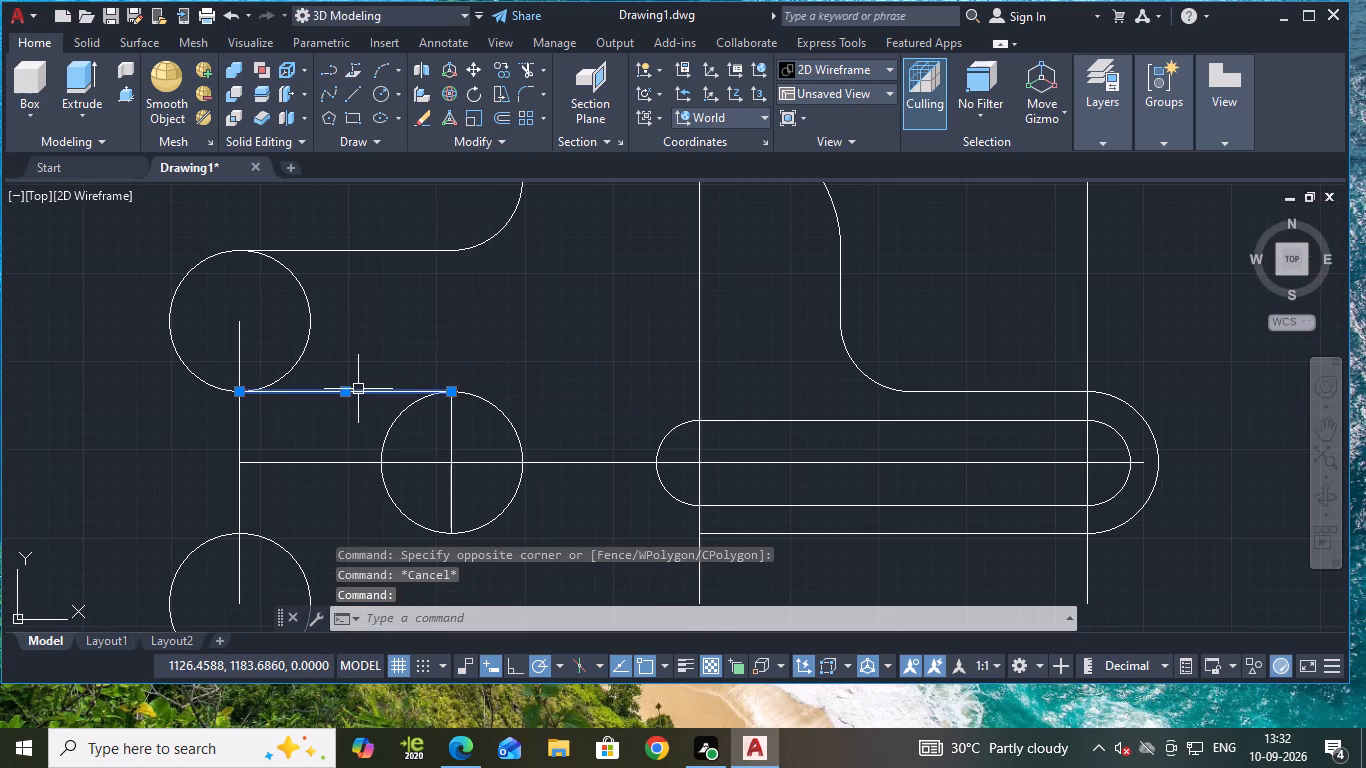
text(mi)
key(Return)
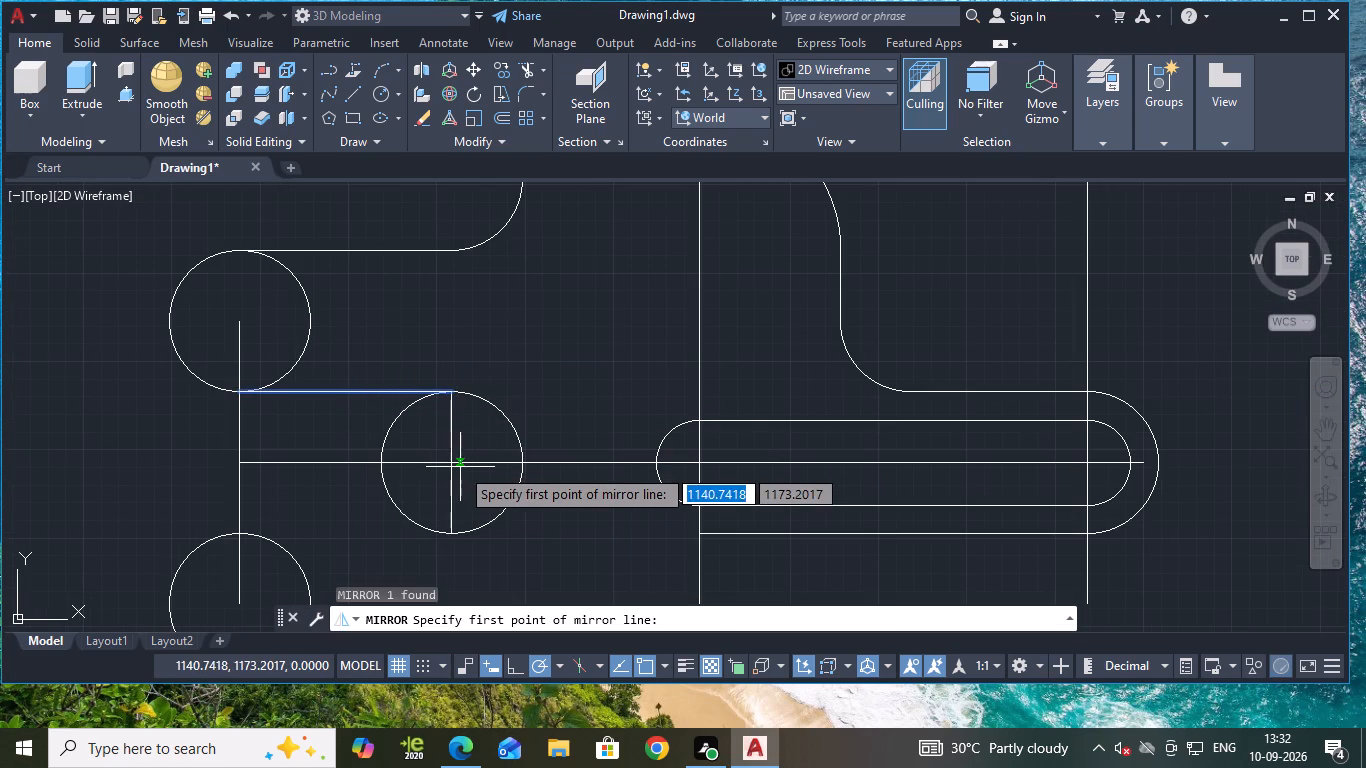
click(448, 467)
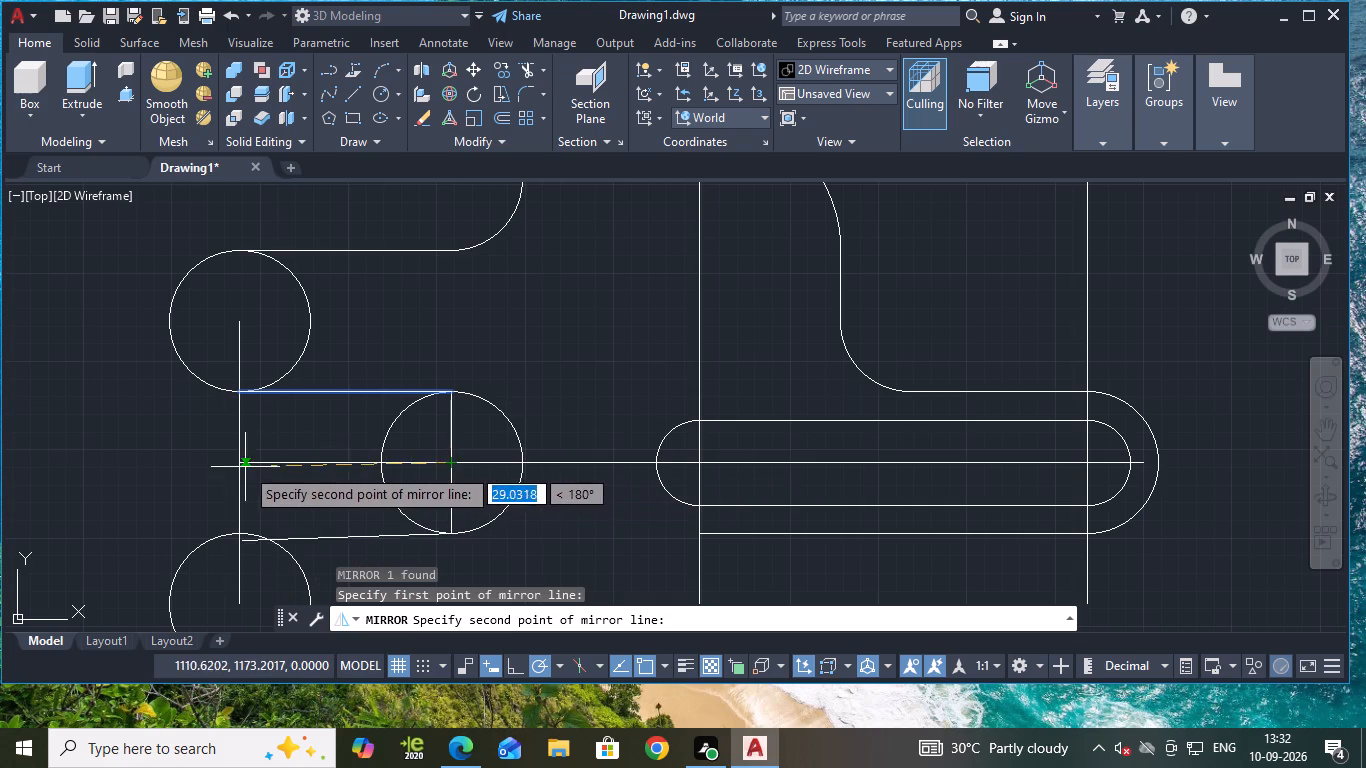
scroll(333, 460, up, 2)
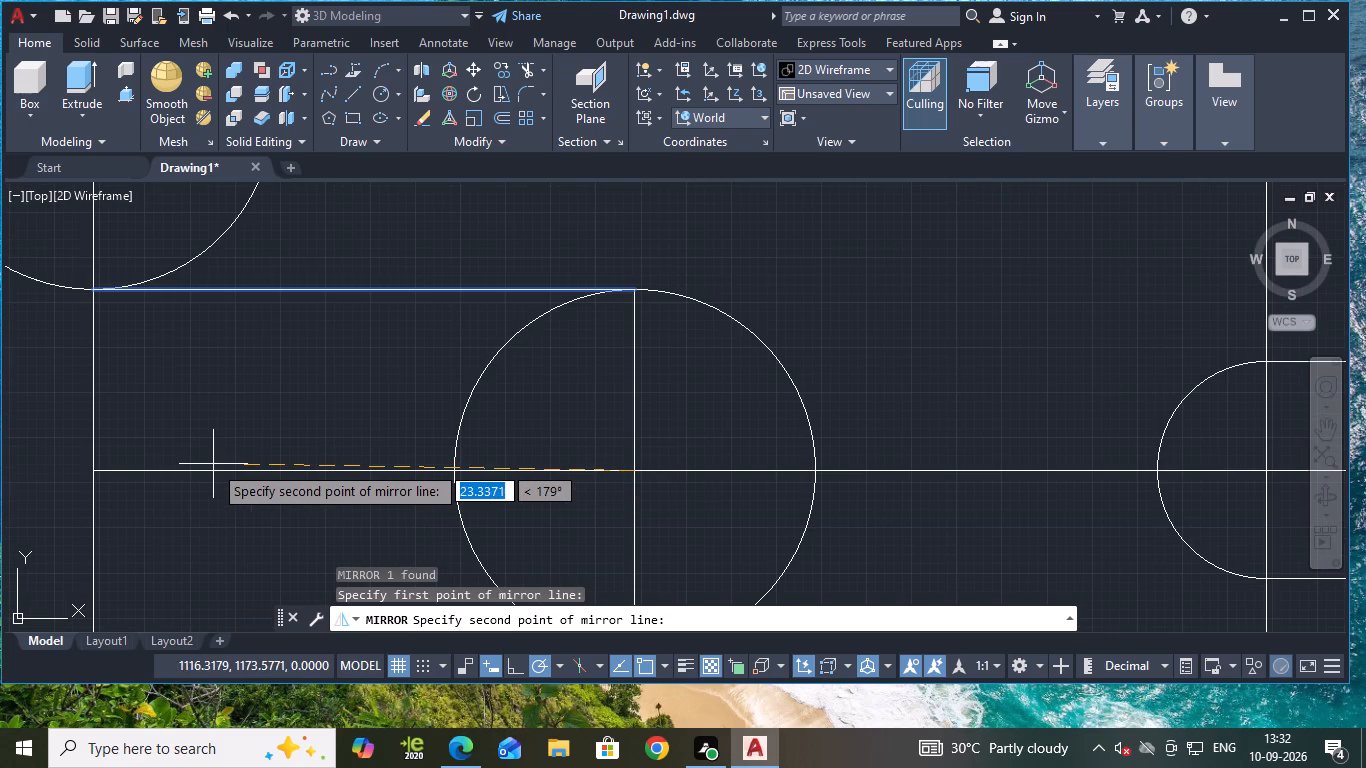
scroll(242, 454, down, 1)
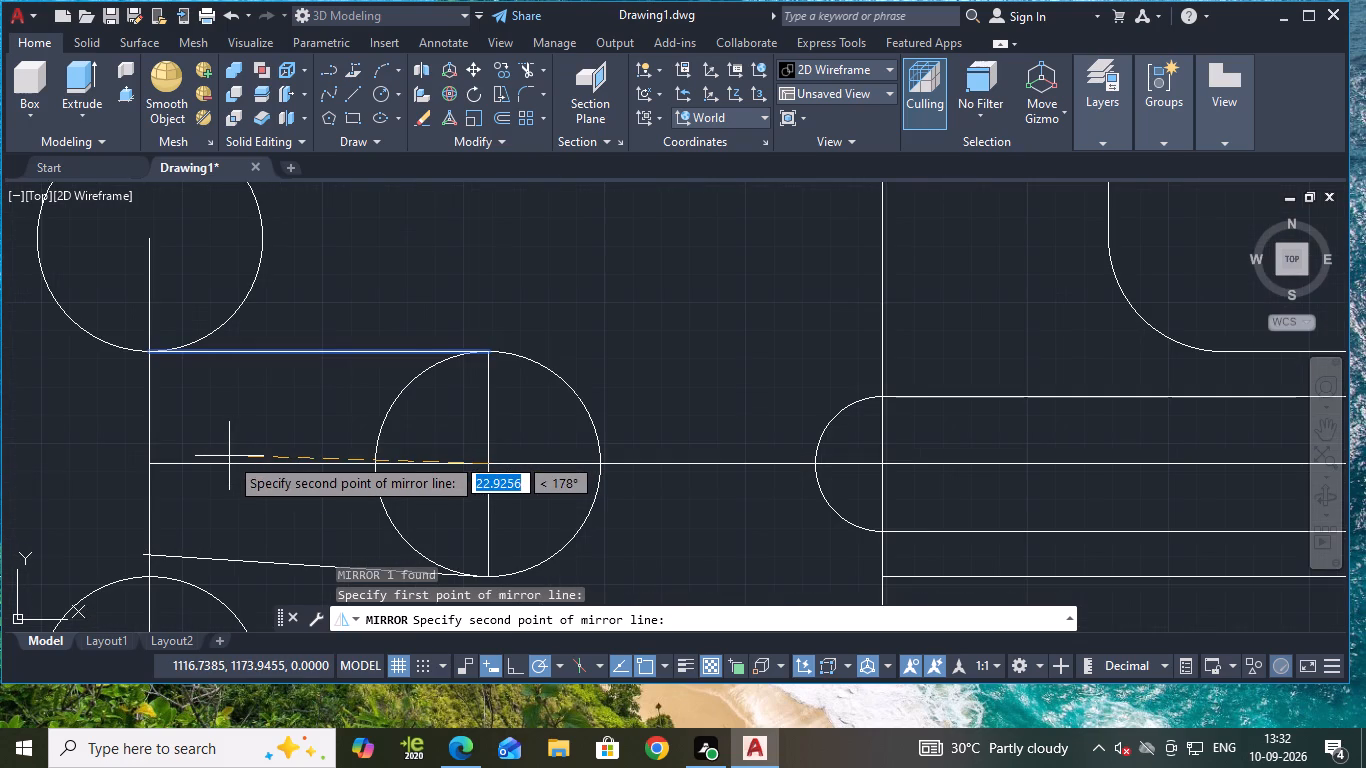
scroll(249, 430, down, 1)
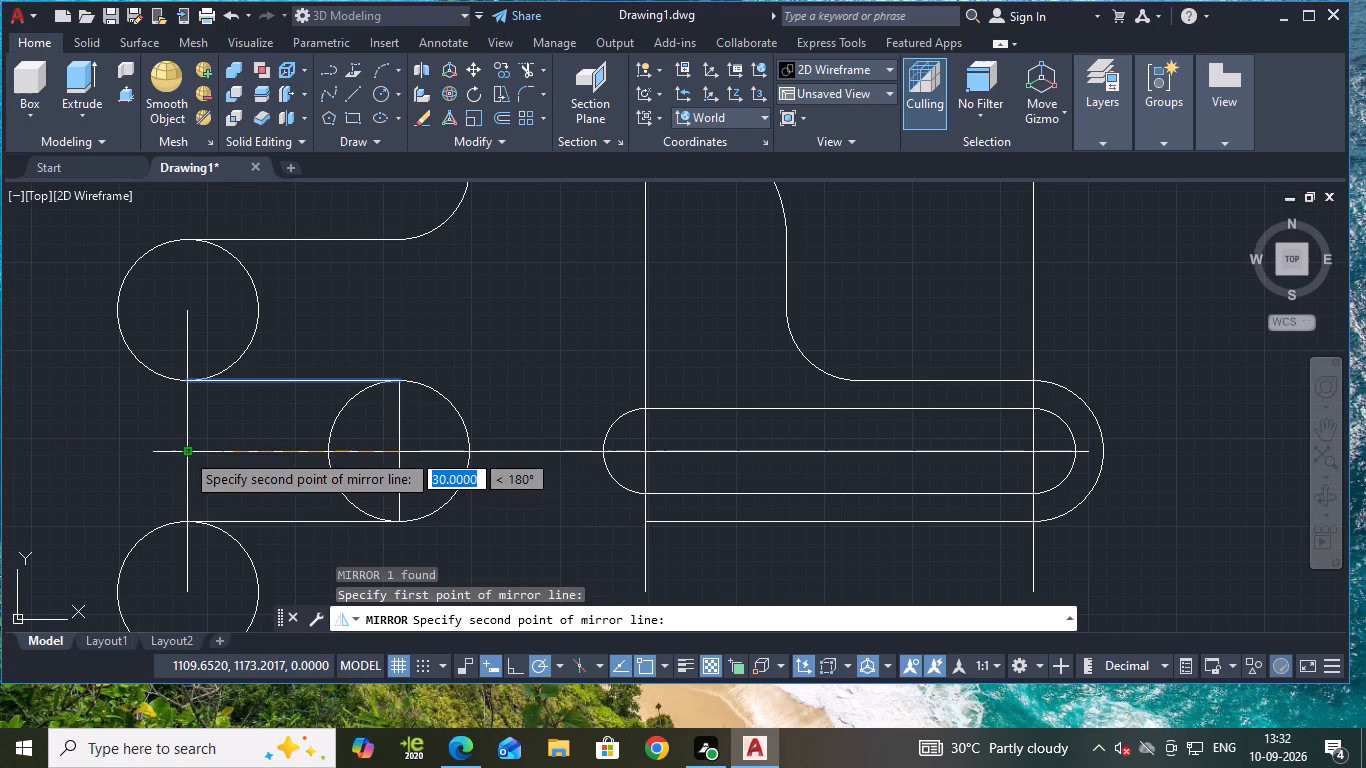
click(185, 452)
key(Return)
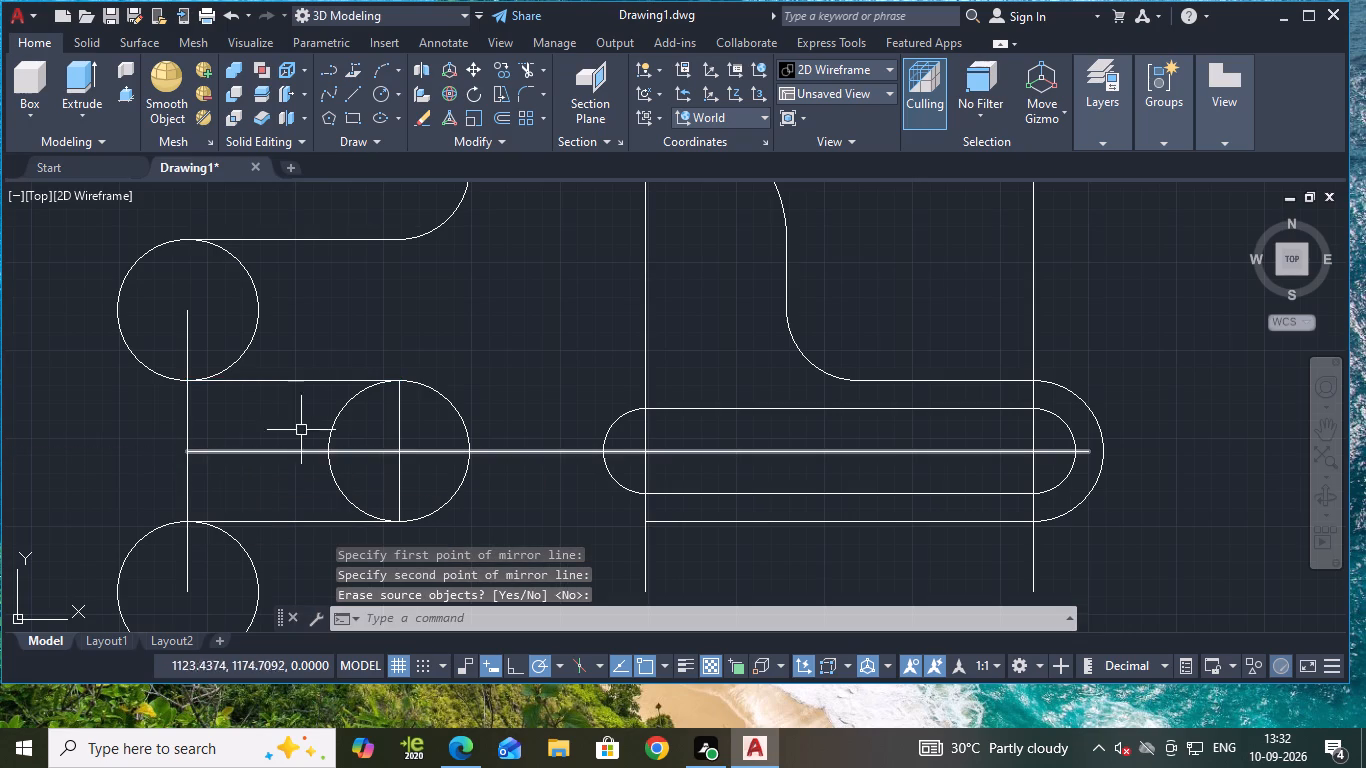
scroll(430, 347, down, 1)
key(Escape)
Trim the centre line's left end, the left half of the fork's radius 10 circle and the lower half of its vertical diameter.
text(tr)
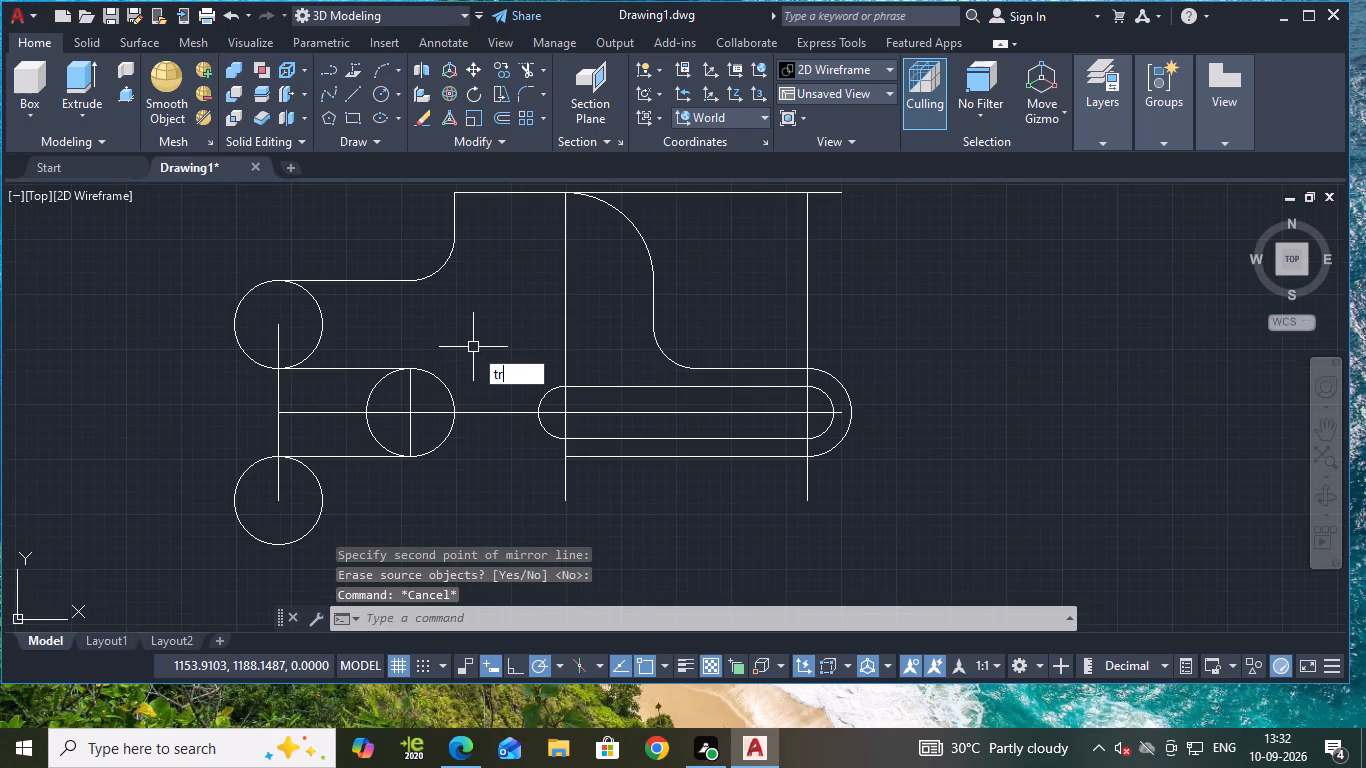
key(Return)
click(355, 411)
click(366, 394)
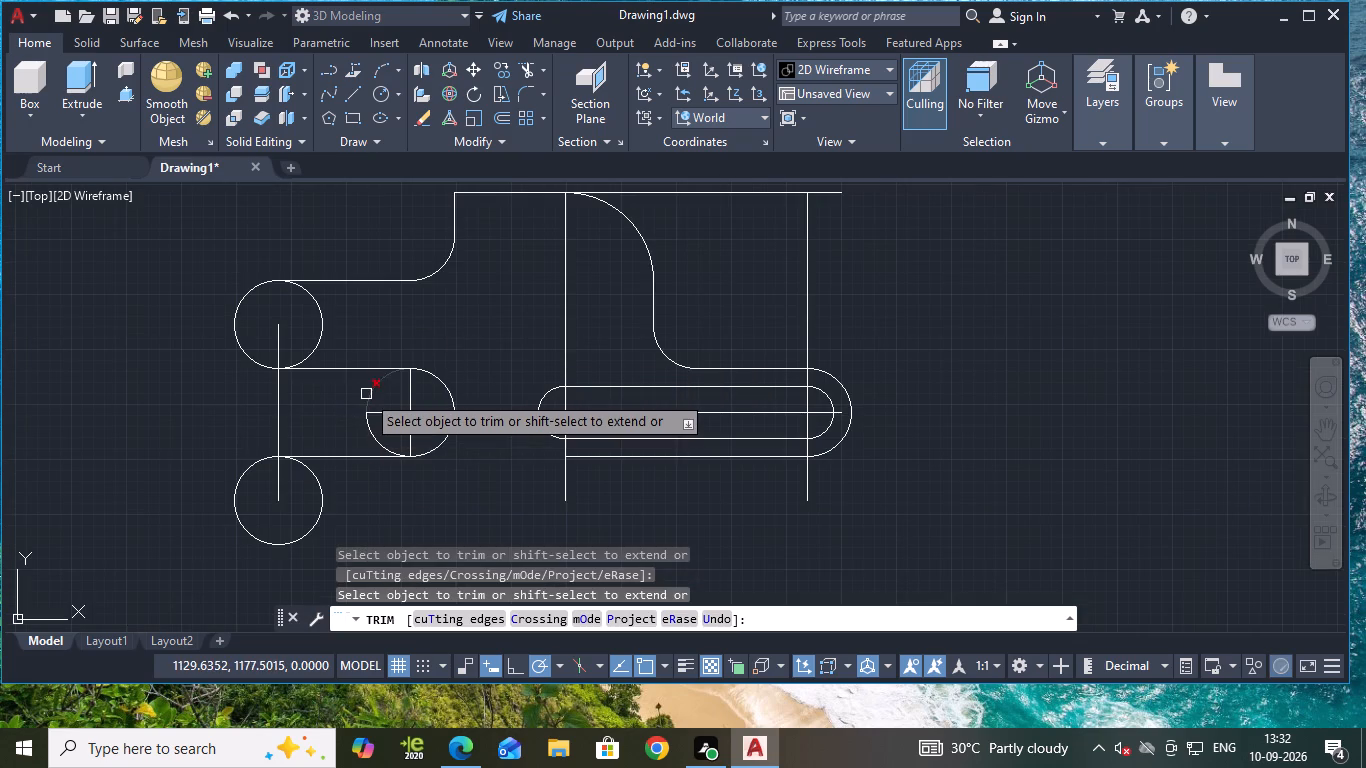
click(368, 422)
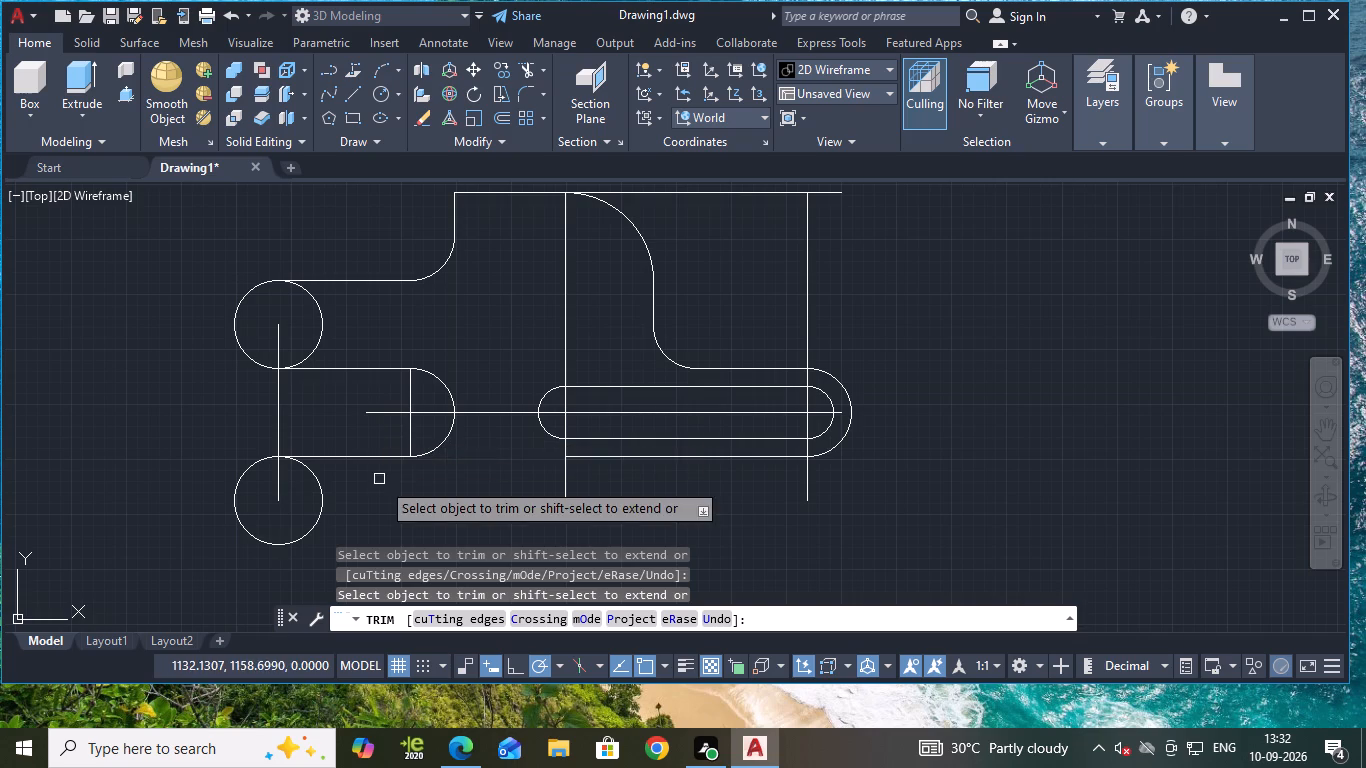
click(409, 437)
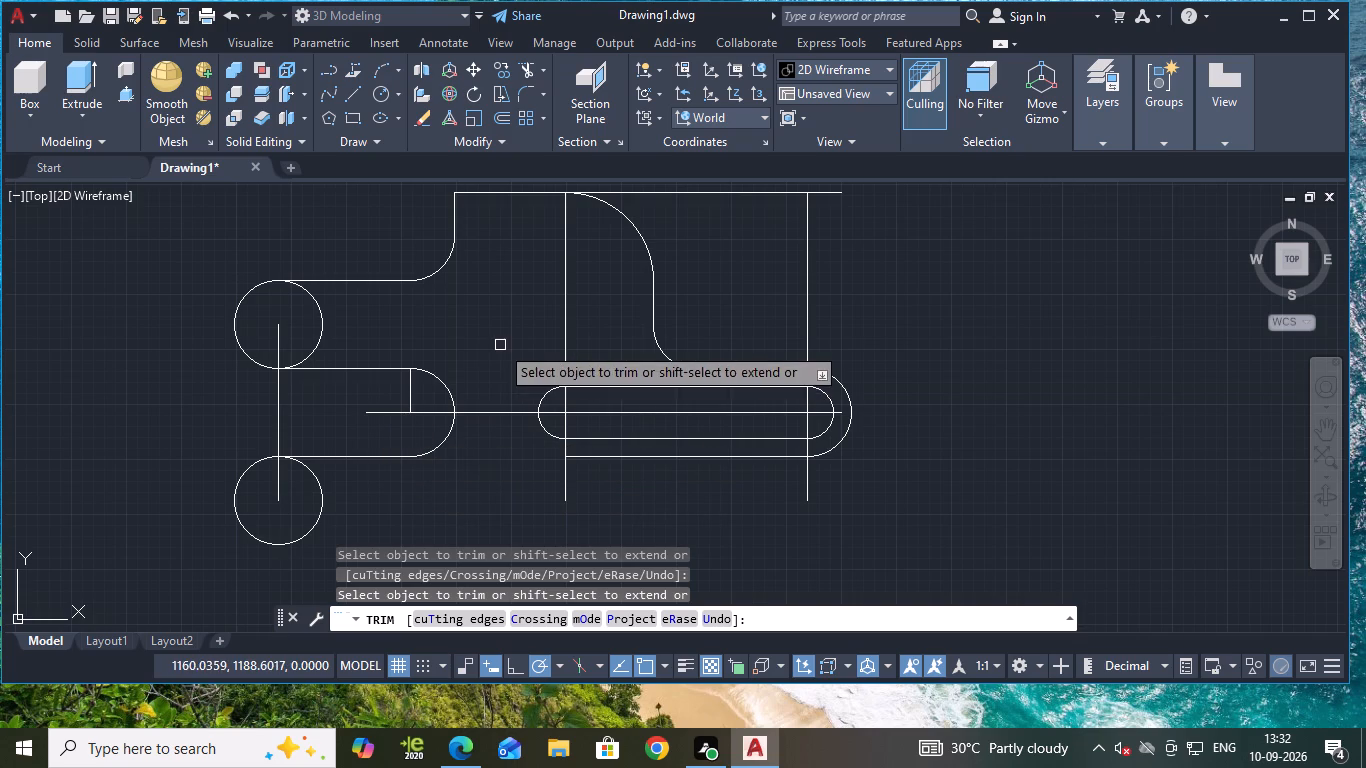
key(Escape)
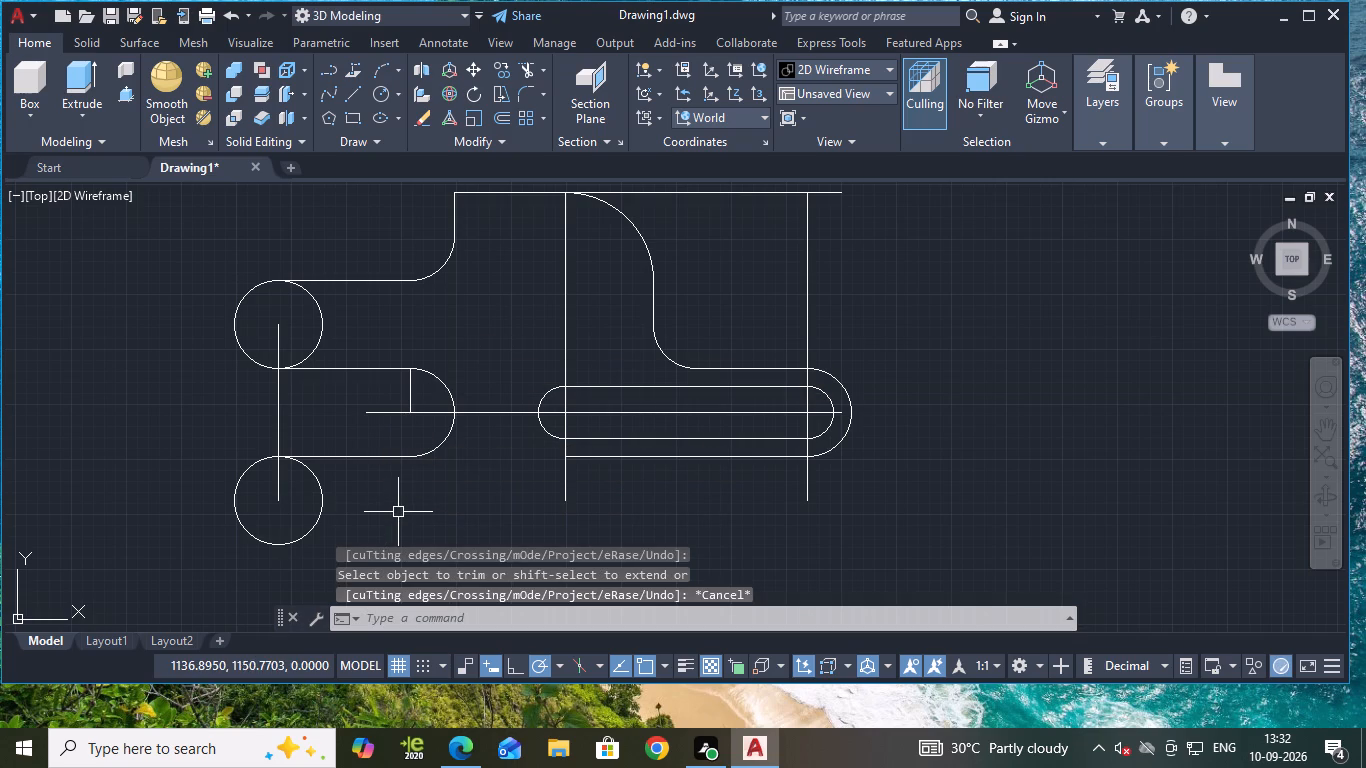
key(Escape)
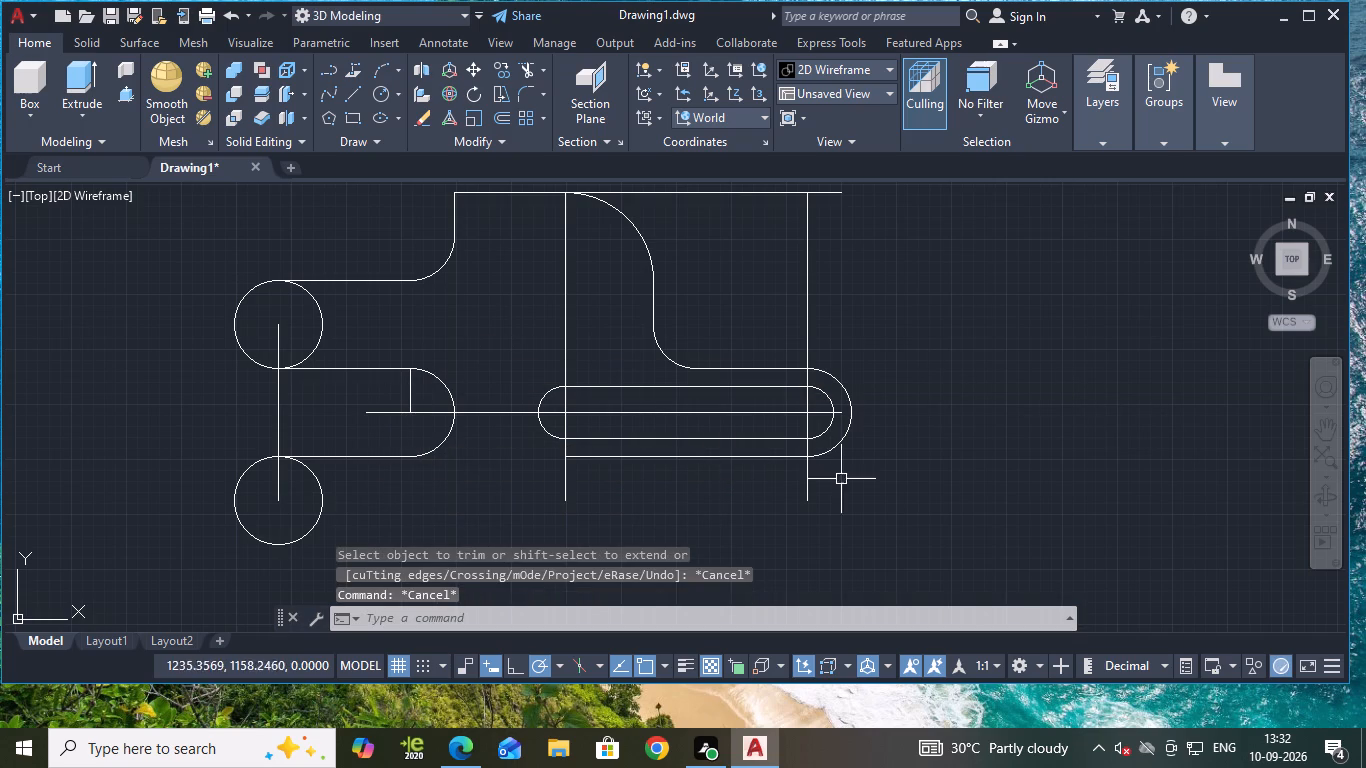
Erase the horizontal line just below the slot.
click(634, 459)
key(e)
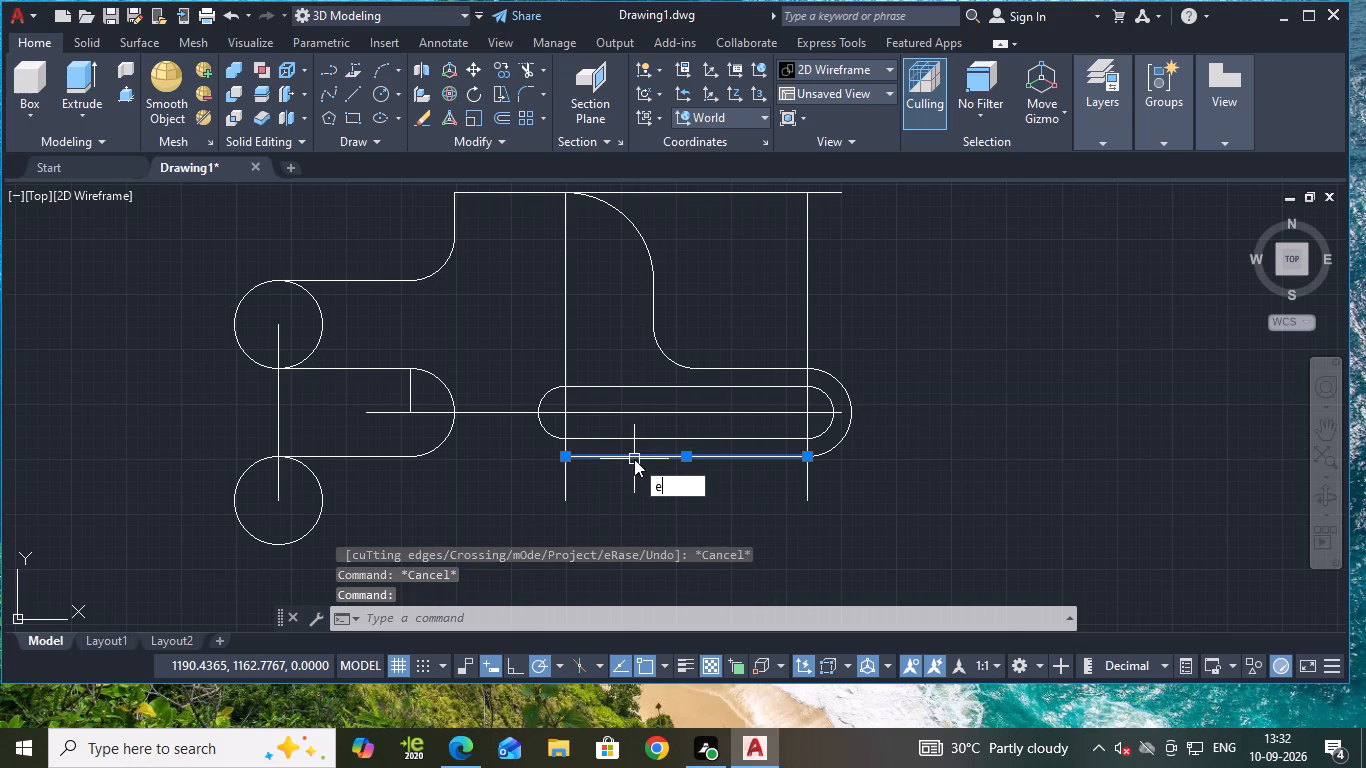
key(Return)
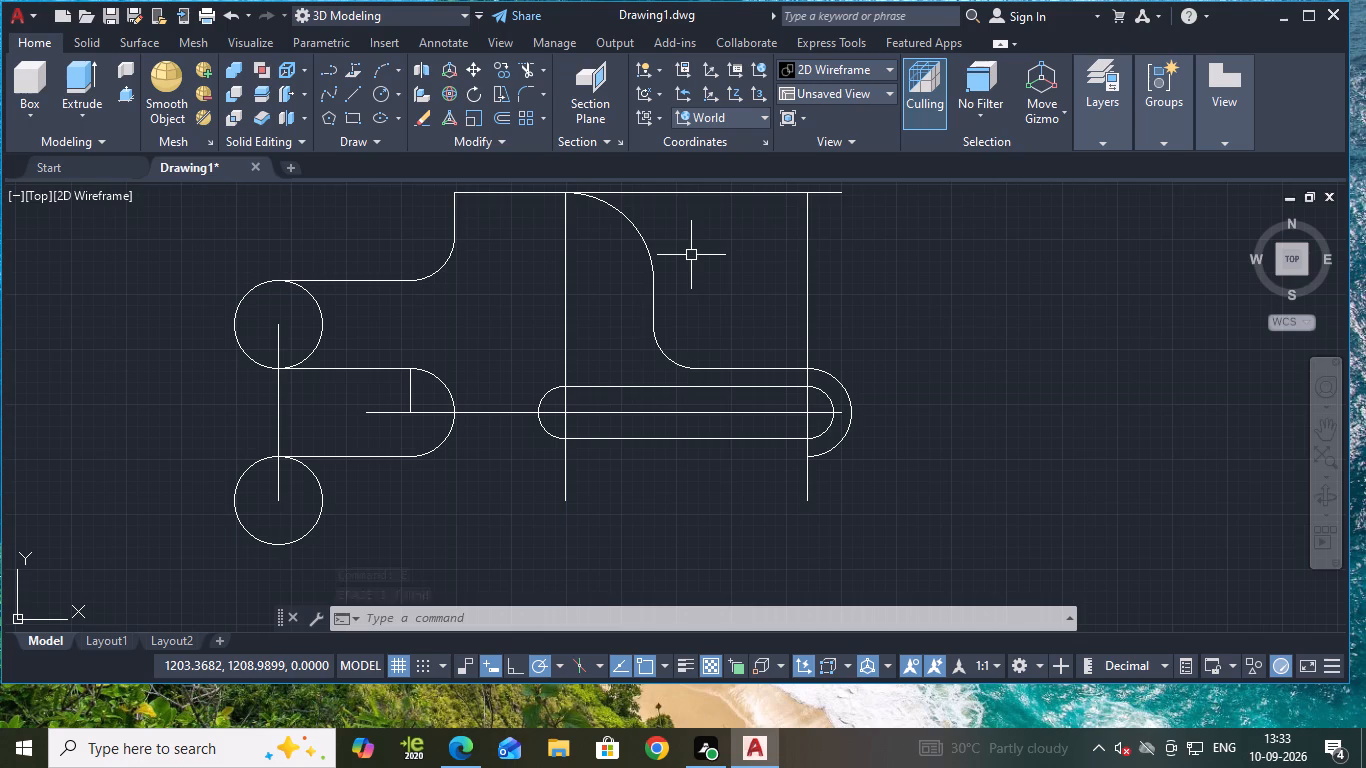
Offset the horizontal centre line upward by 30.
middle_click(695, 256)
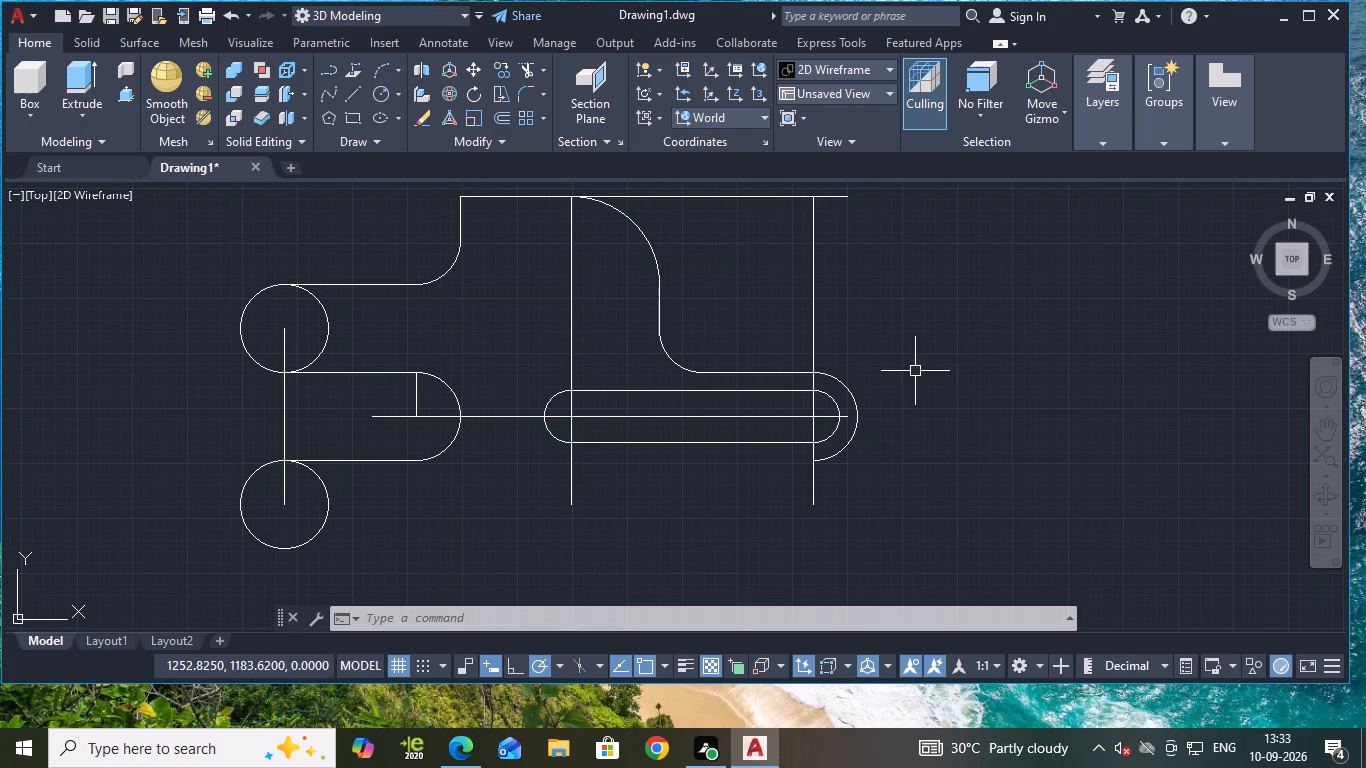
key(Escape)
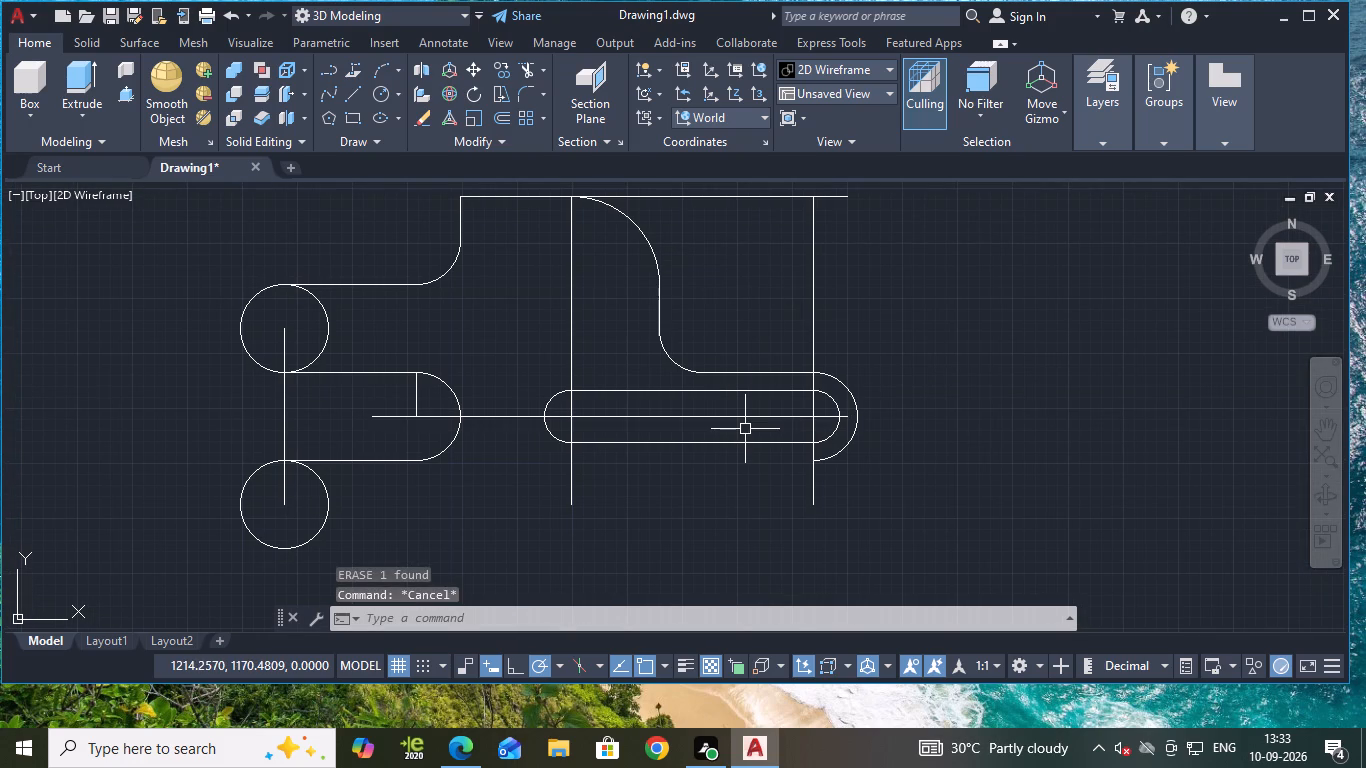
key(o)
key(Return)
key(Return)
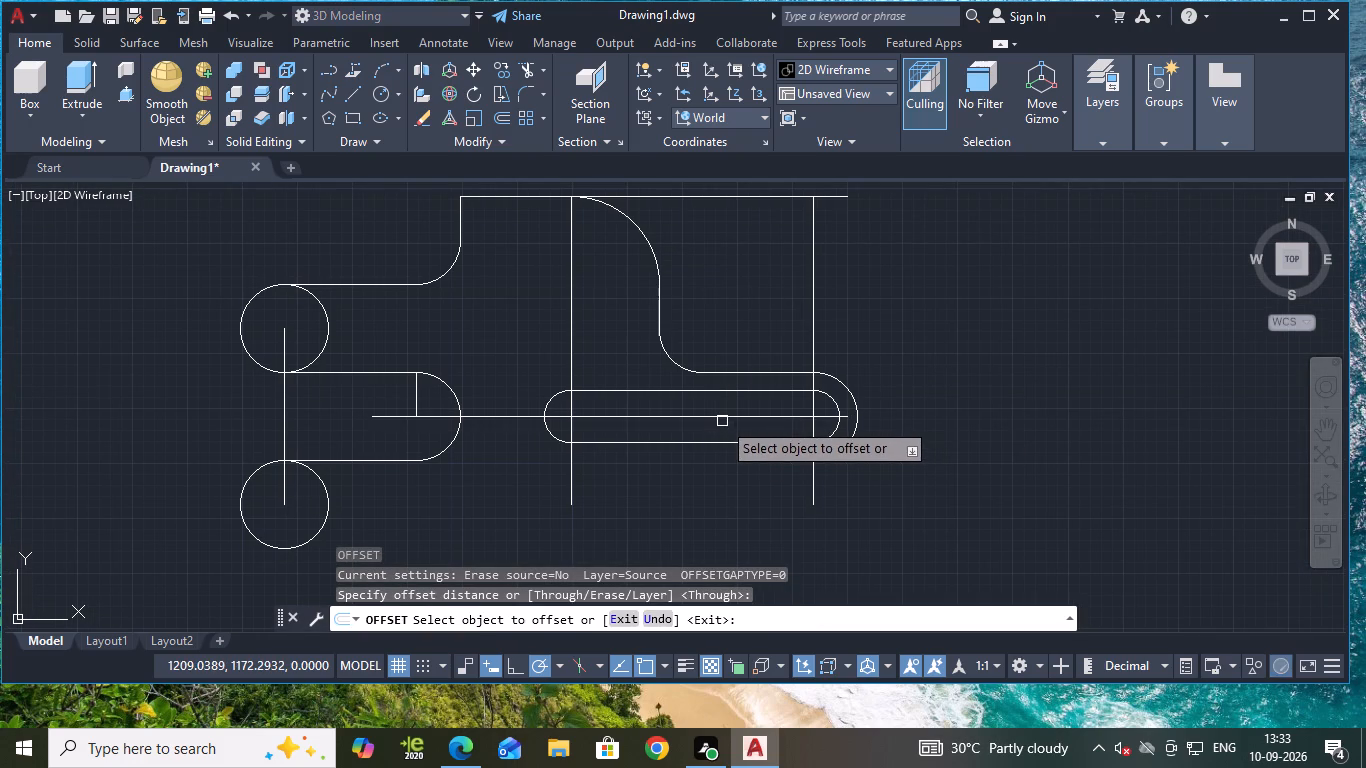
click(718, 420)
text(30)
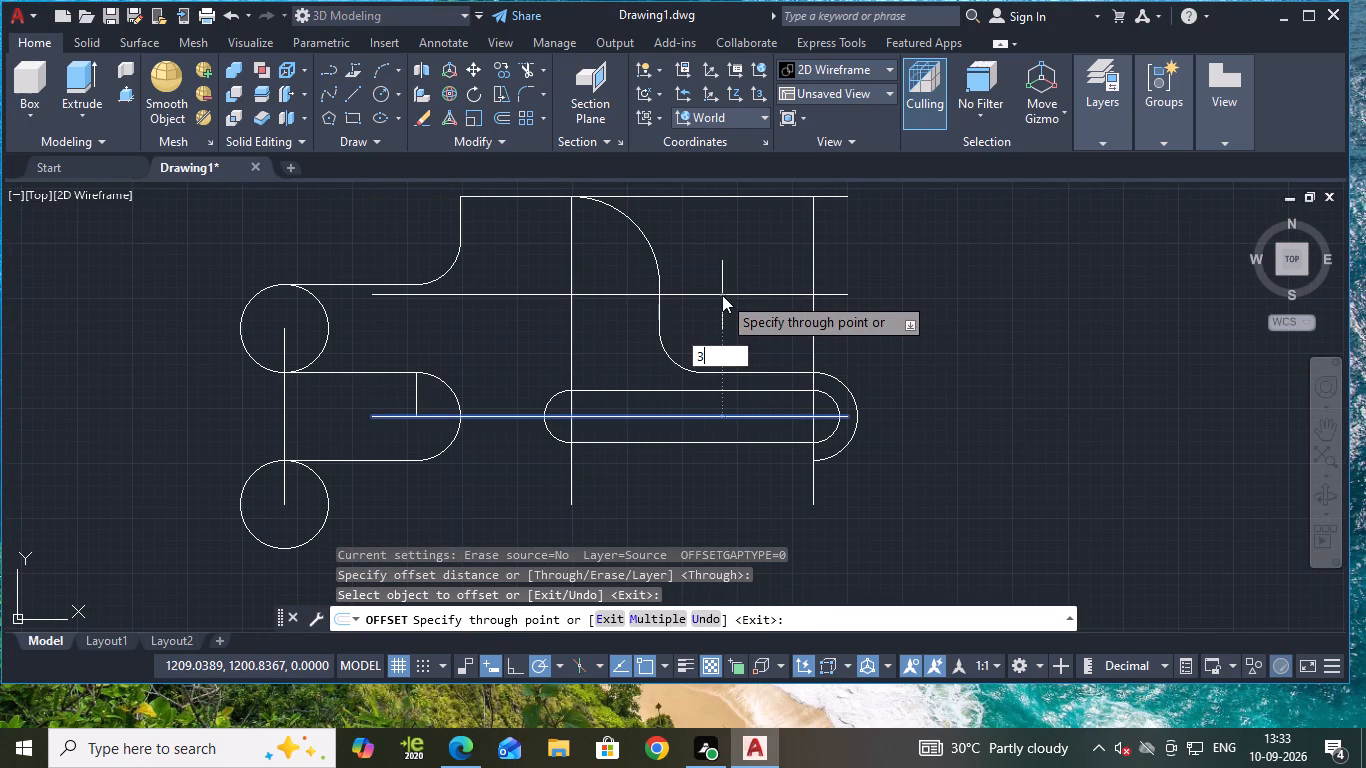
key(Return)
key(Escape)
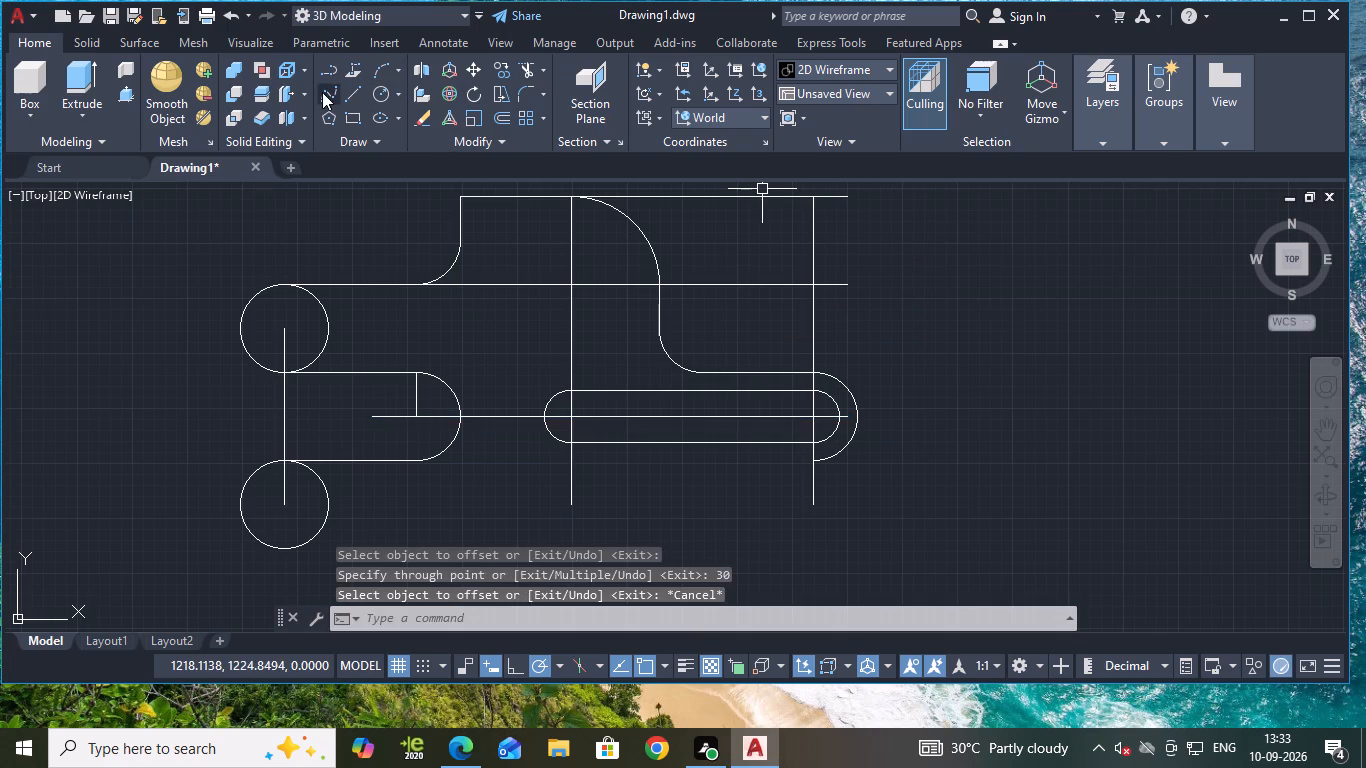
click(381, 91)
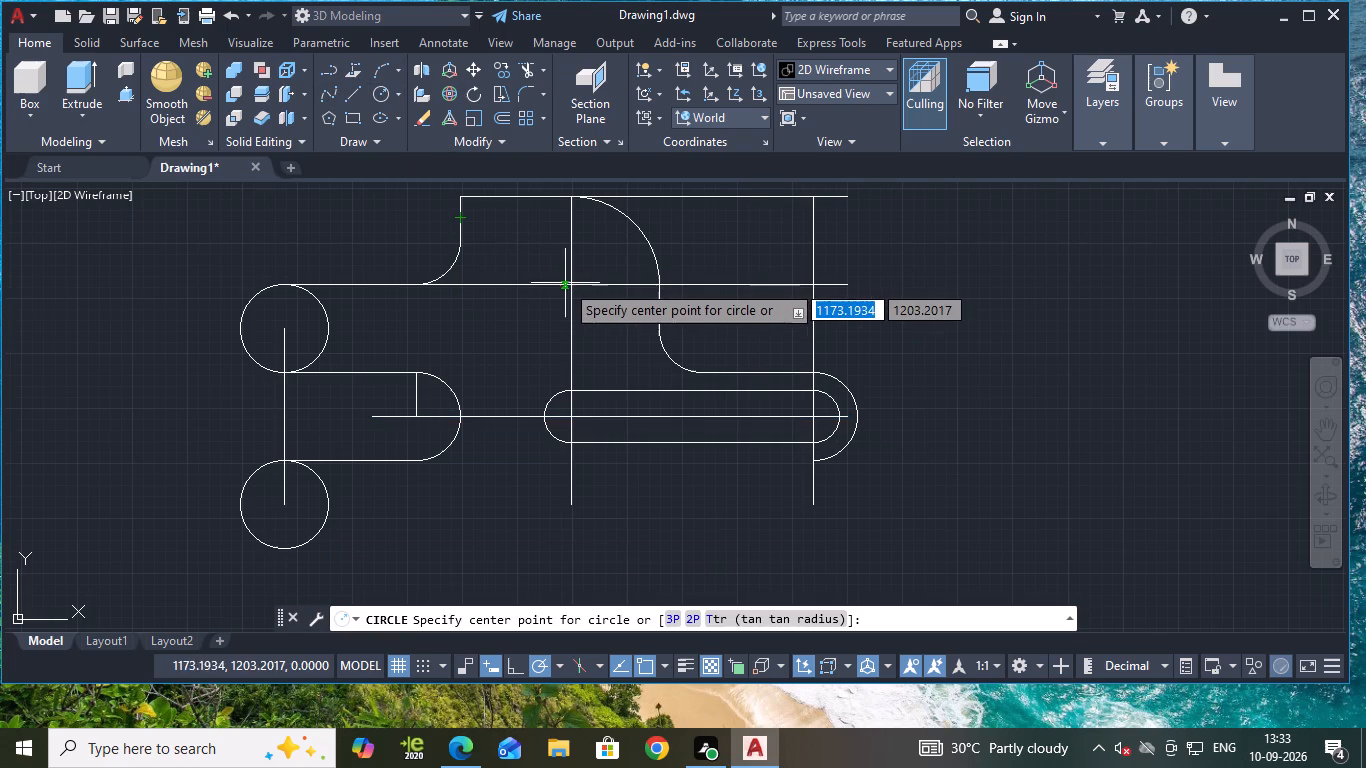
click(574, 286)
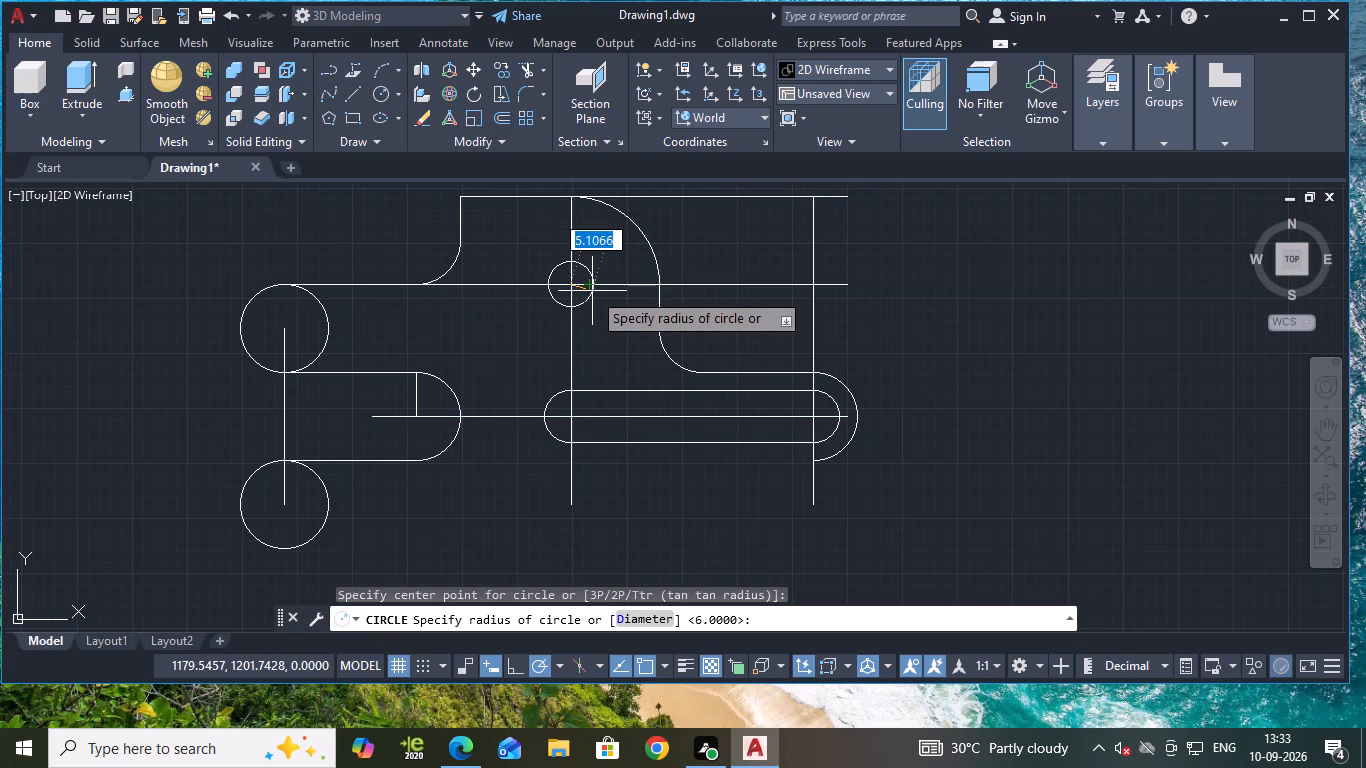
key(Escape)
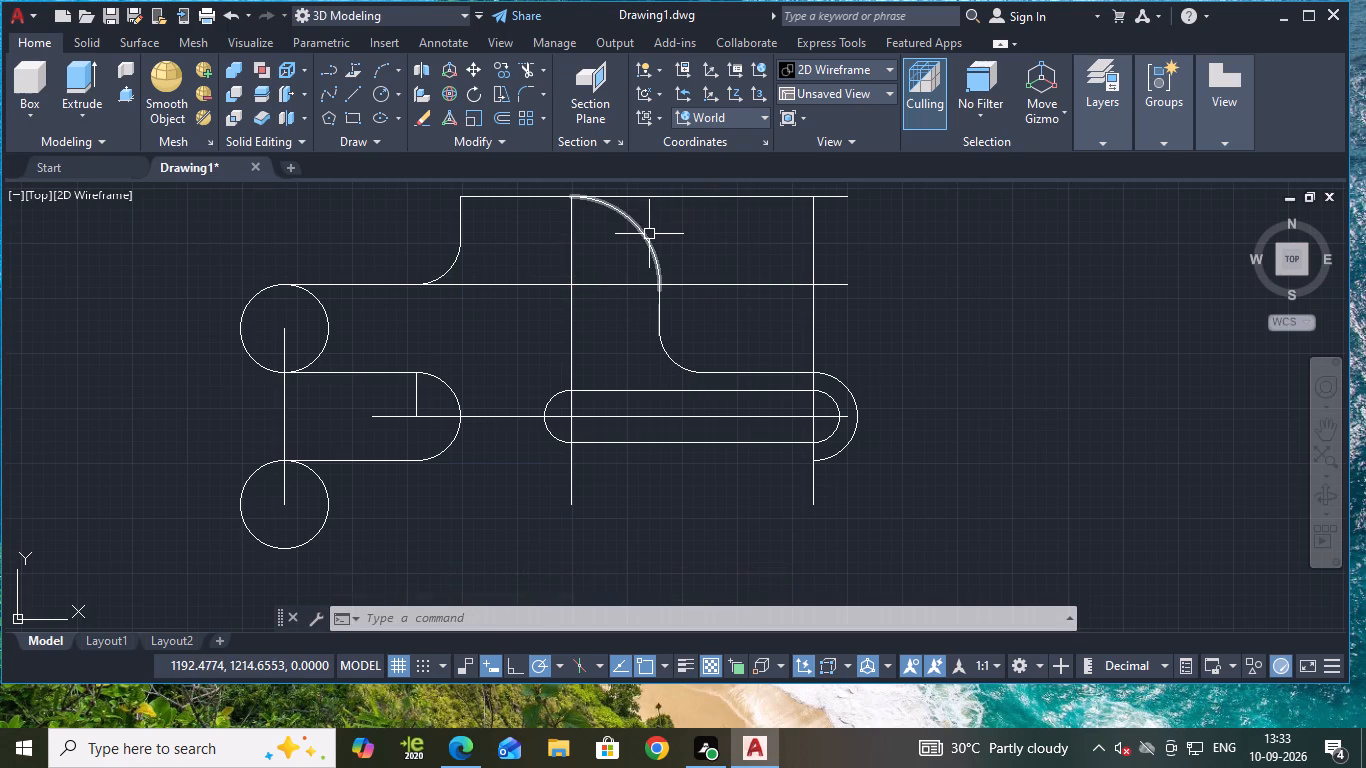
Trim the top line beyond the large arc, the left vertical line above the slot, and the offset line left of the profile.
middle_drag(698, 229, 712, 248)
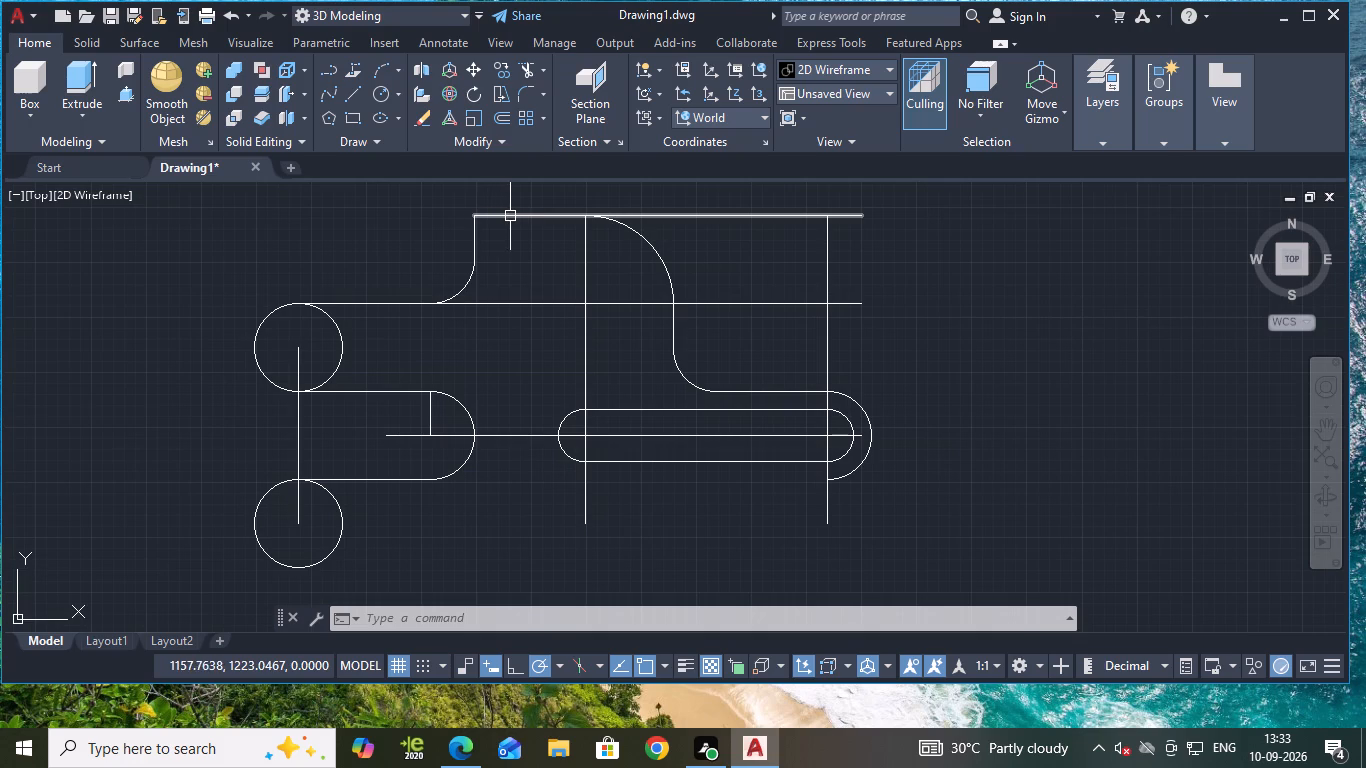
key(Escape)
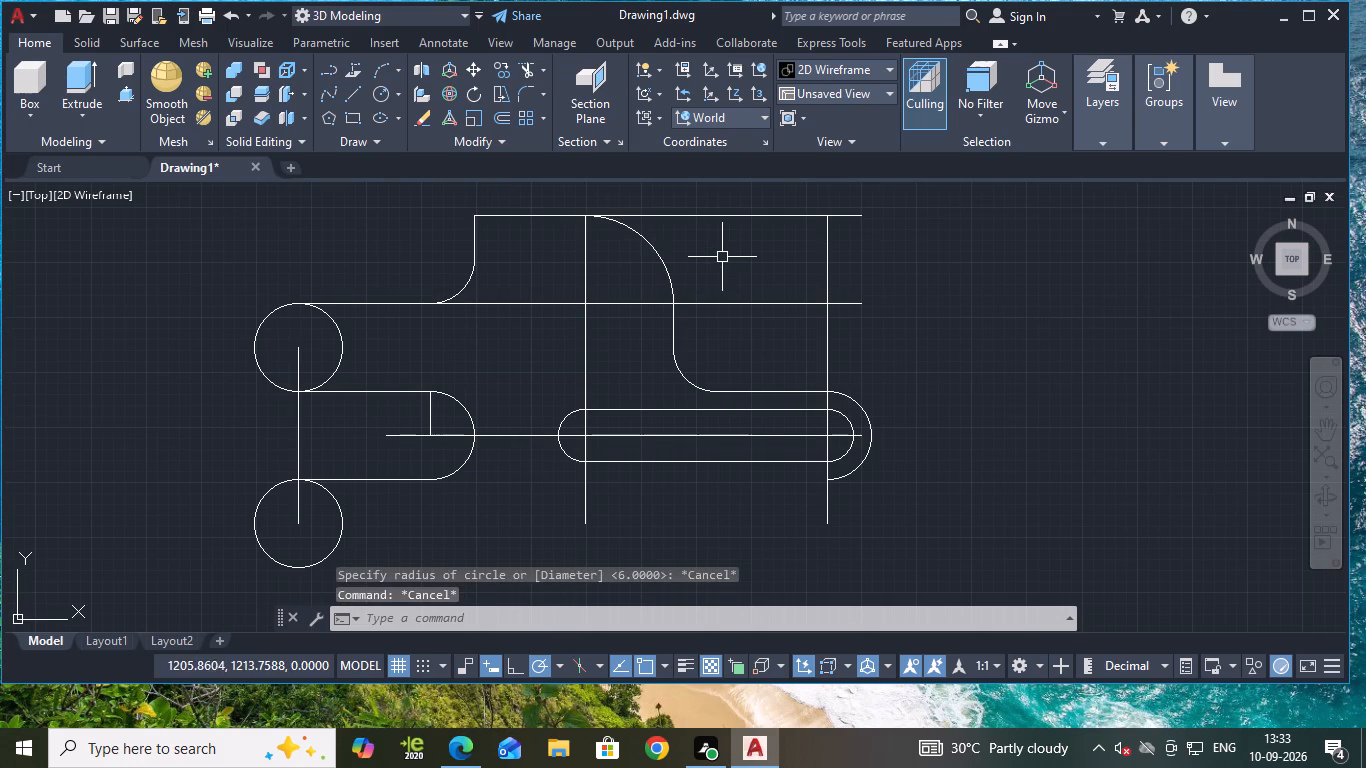
text(tr)
key(Return)
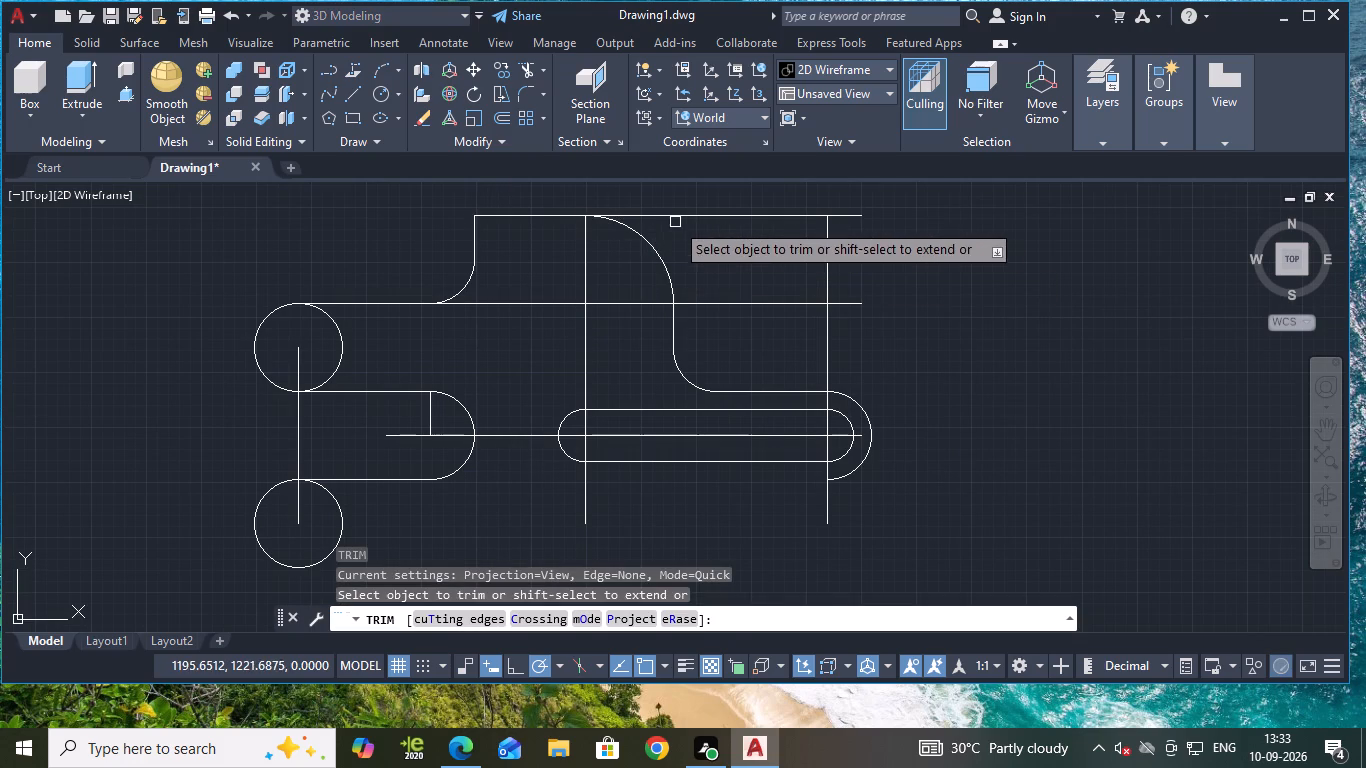
click(668, 218)
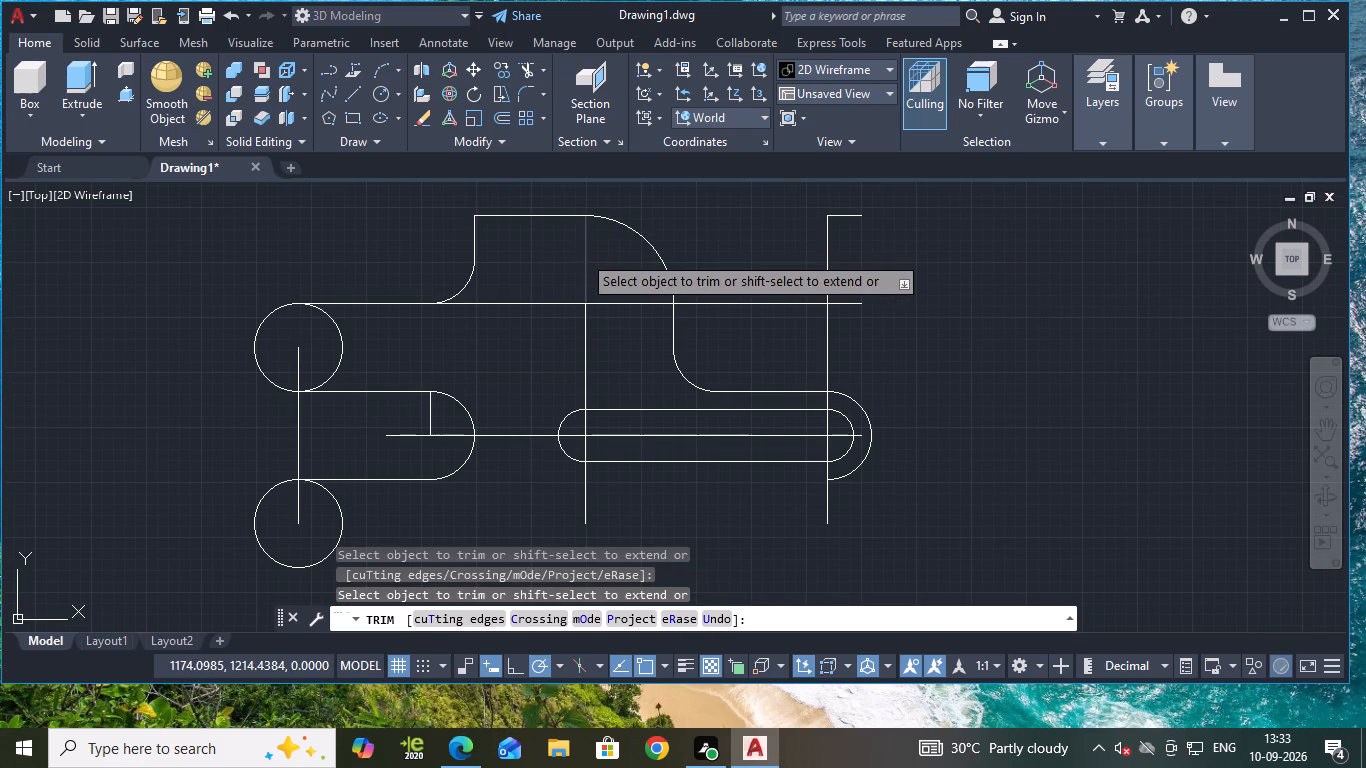
click(582, 254)
click(514, 304)
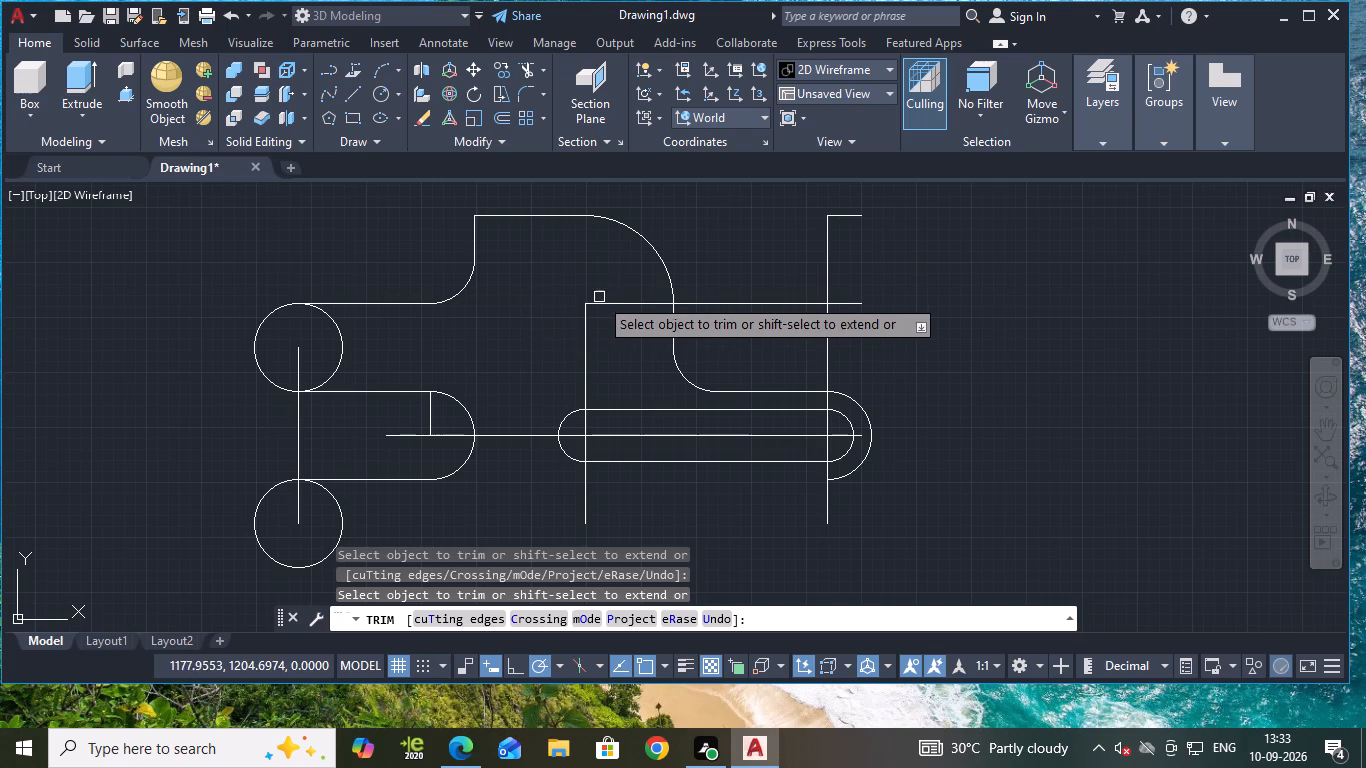
click(622, 302)
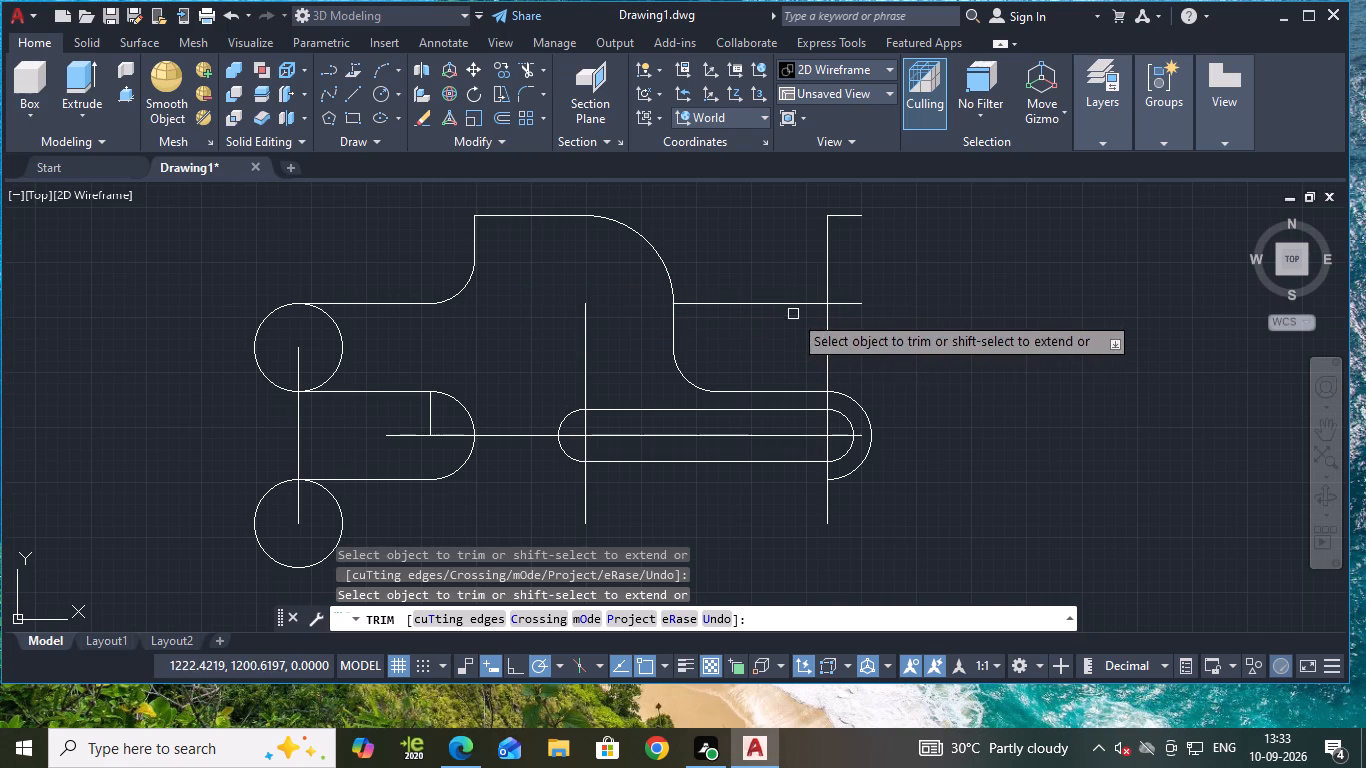
click(588, 342)
Trim away the rest of the offset line, the top line's leftover stub, and the right vertical line above the slot.
click(701, 310)
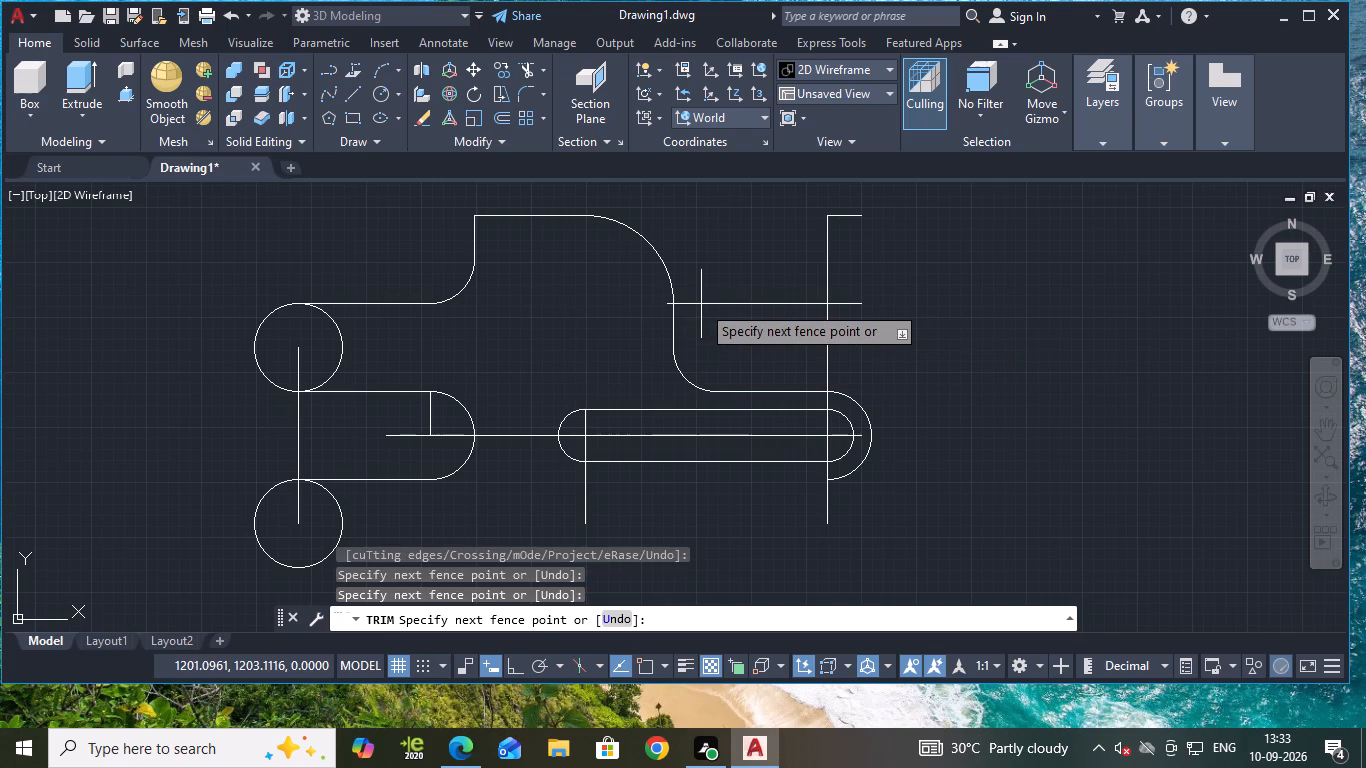
double_click(700, 304)
click(828, 277)
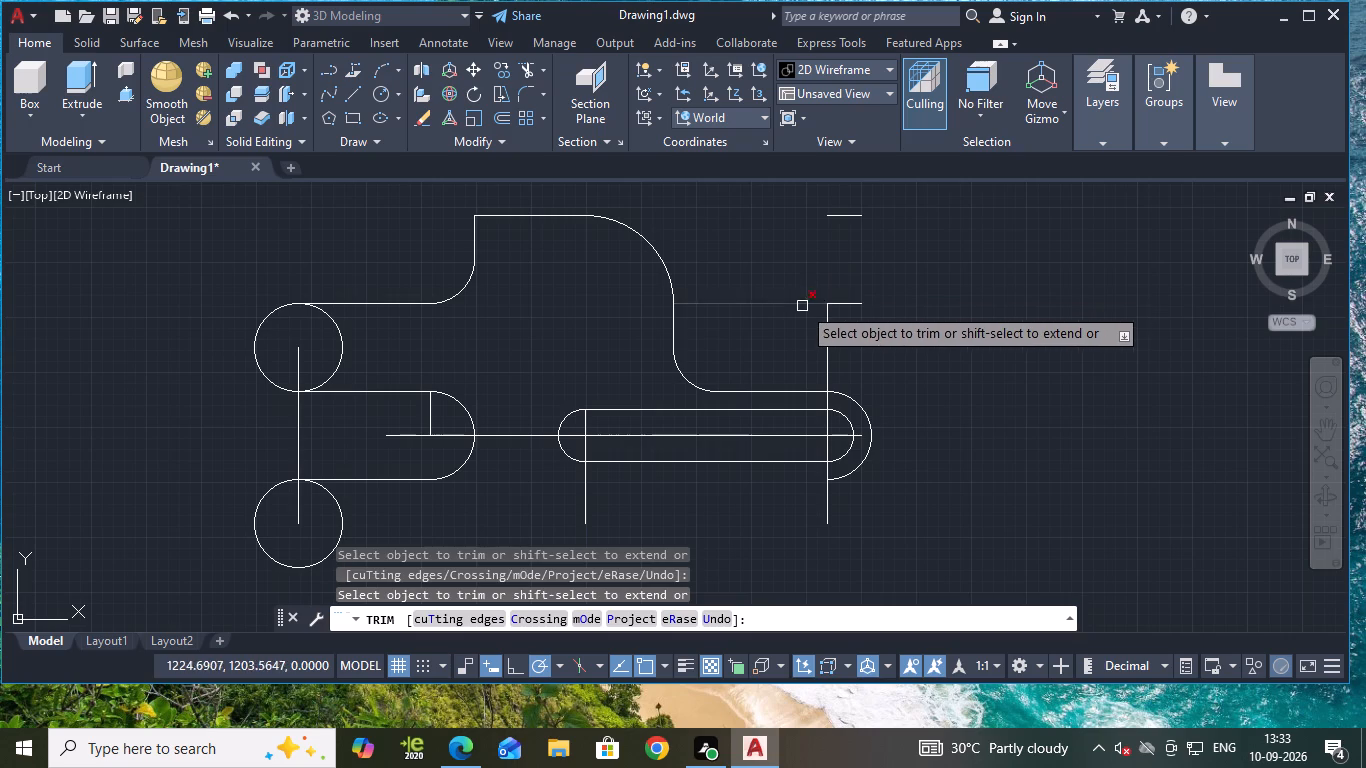
click(801, 309)
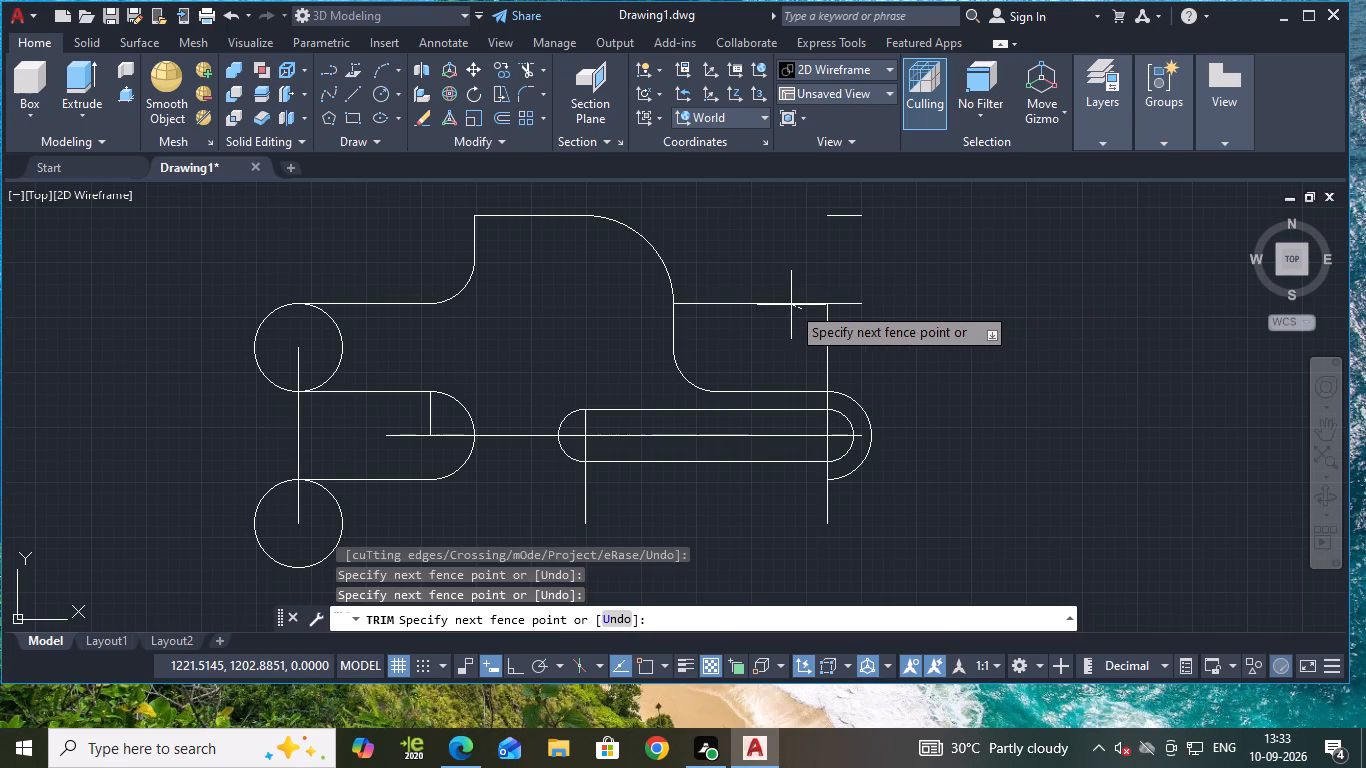
click(770, 304)
click(827, 303)
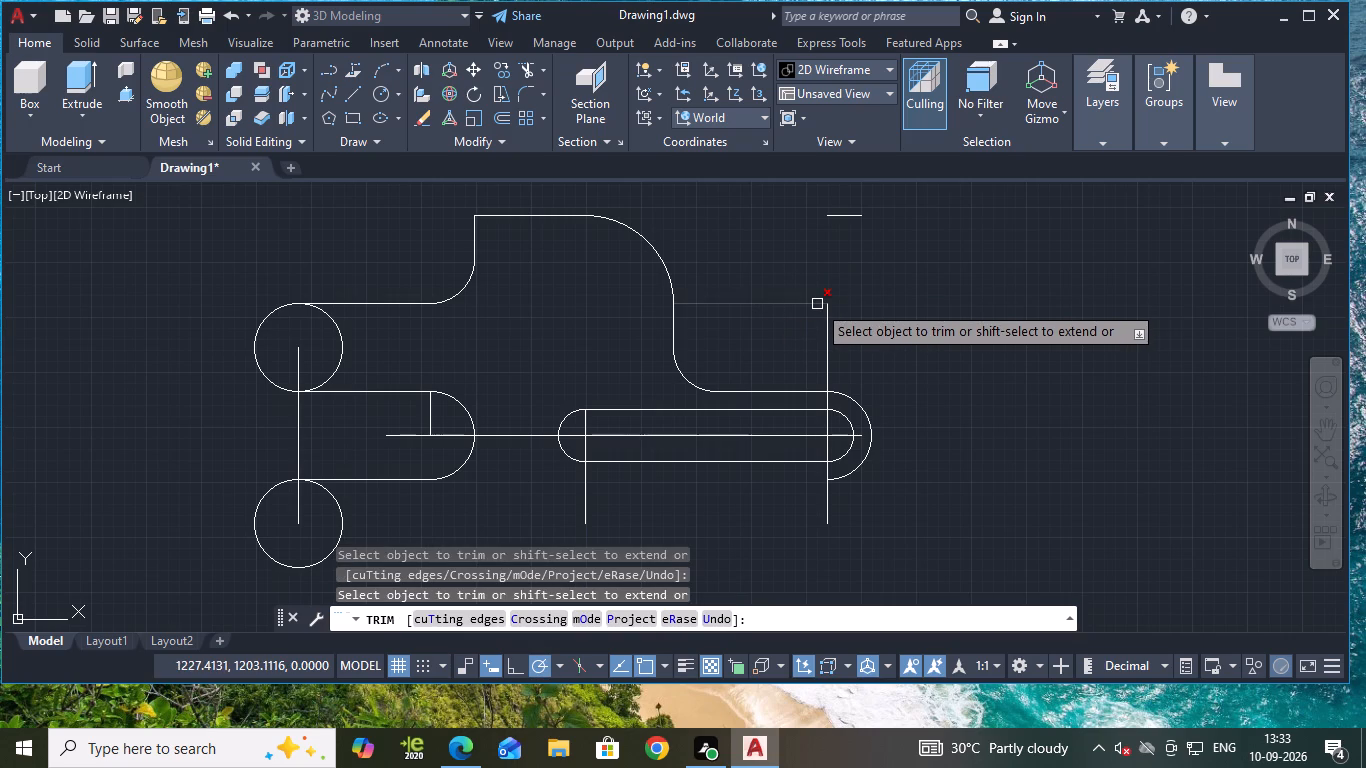
click(817, 304)
click(826, 327)
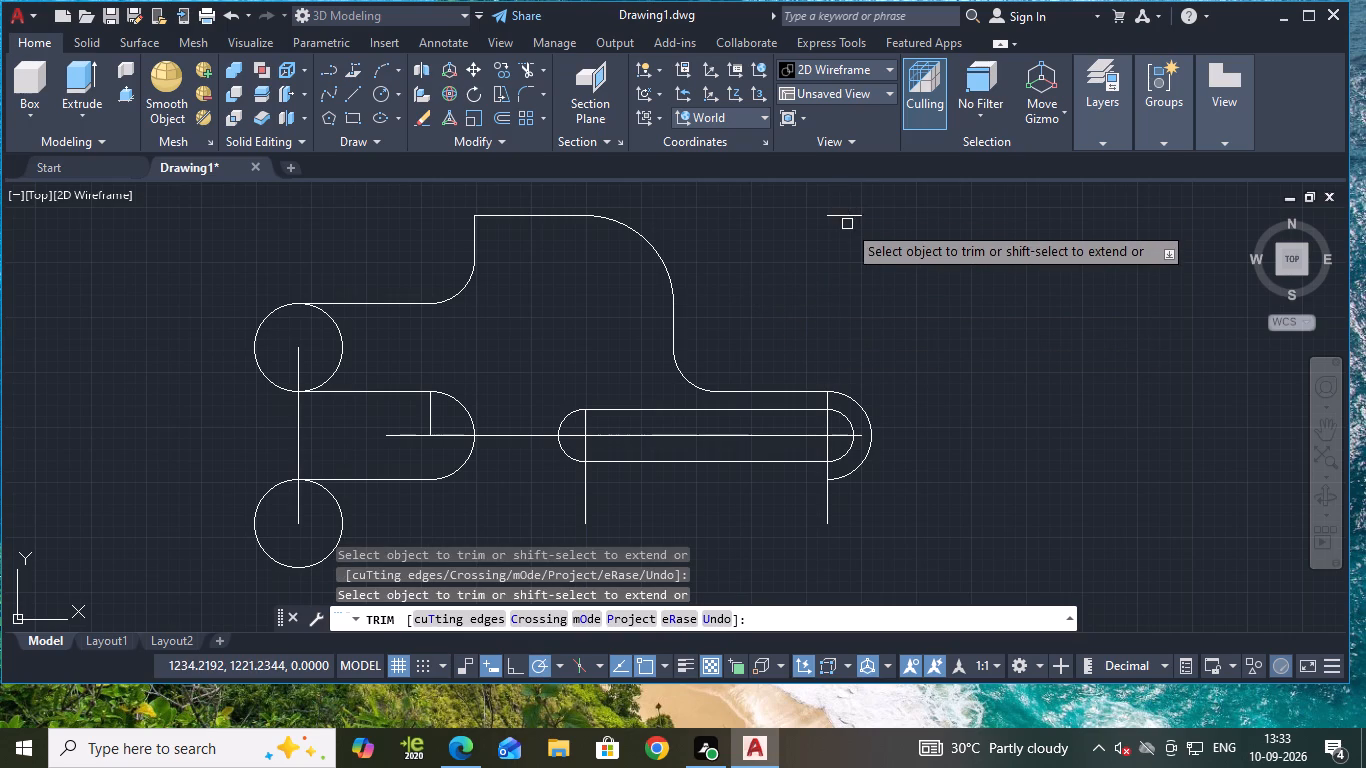
click(830, 217)
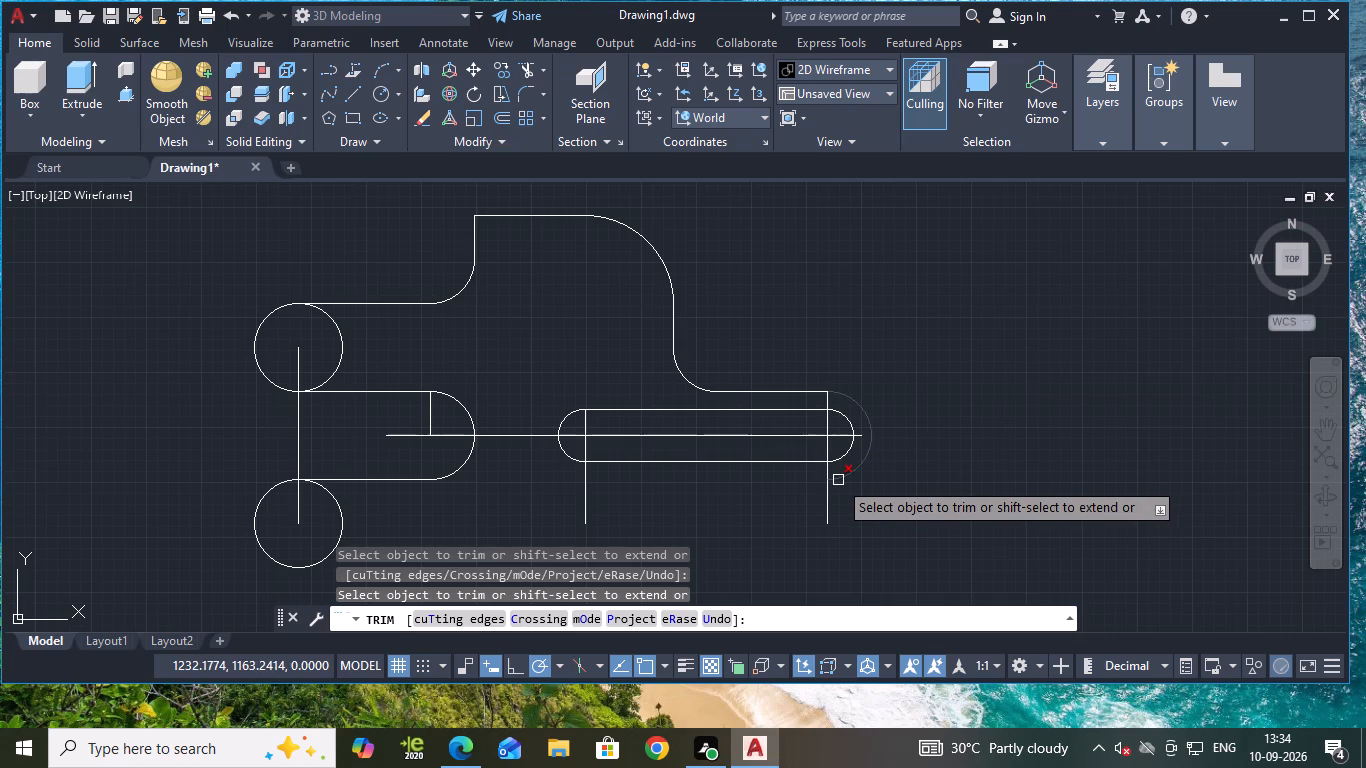
click(828, 404)
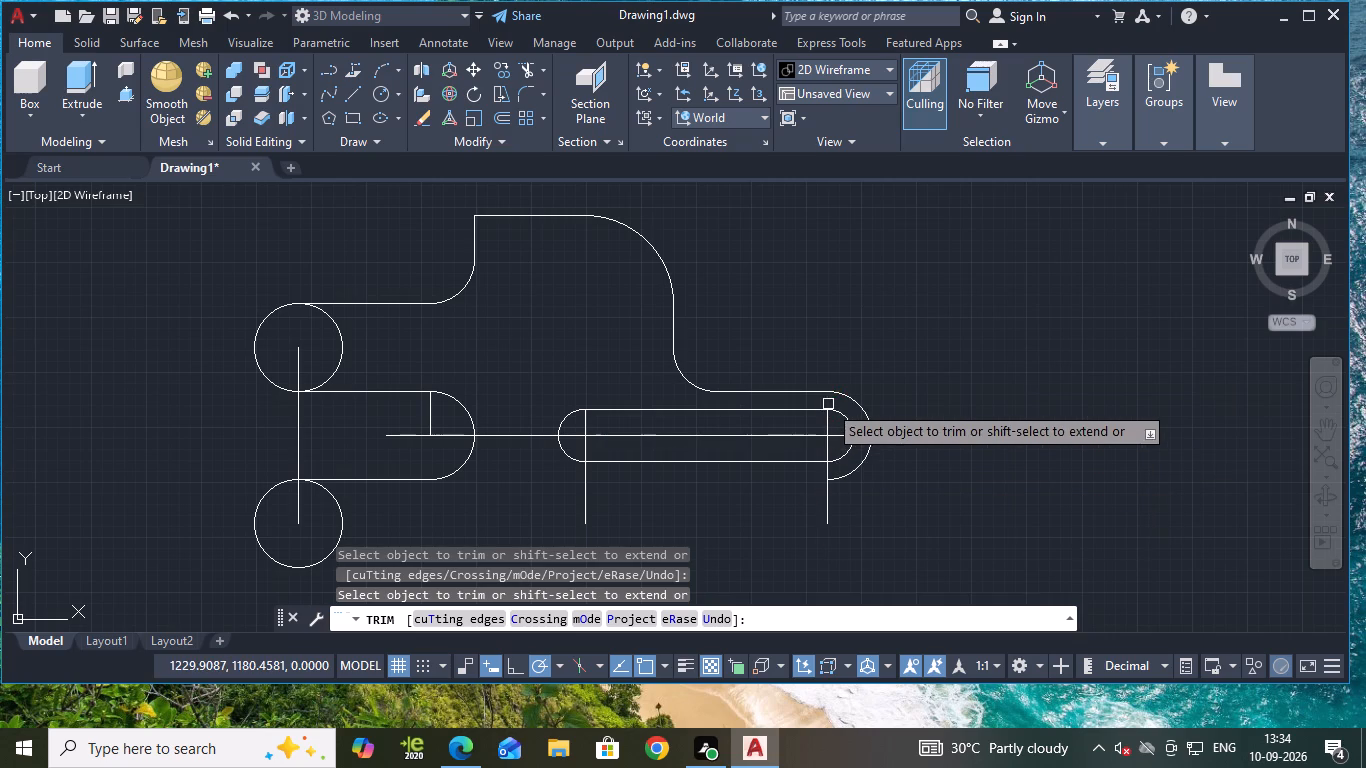
key(Escape)
Join the upper outline's lines and arcs, from the upper fork circle around to the rounded end beyond the slot.
click(434, 302)
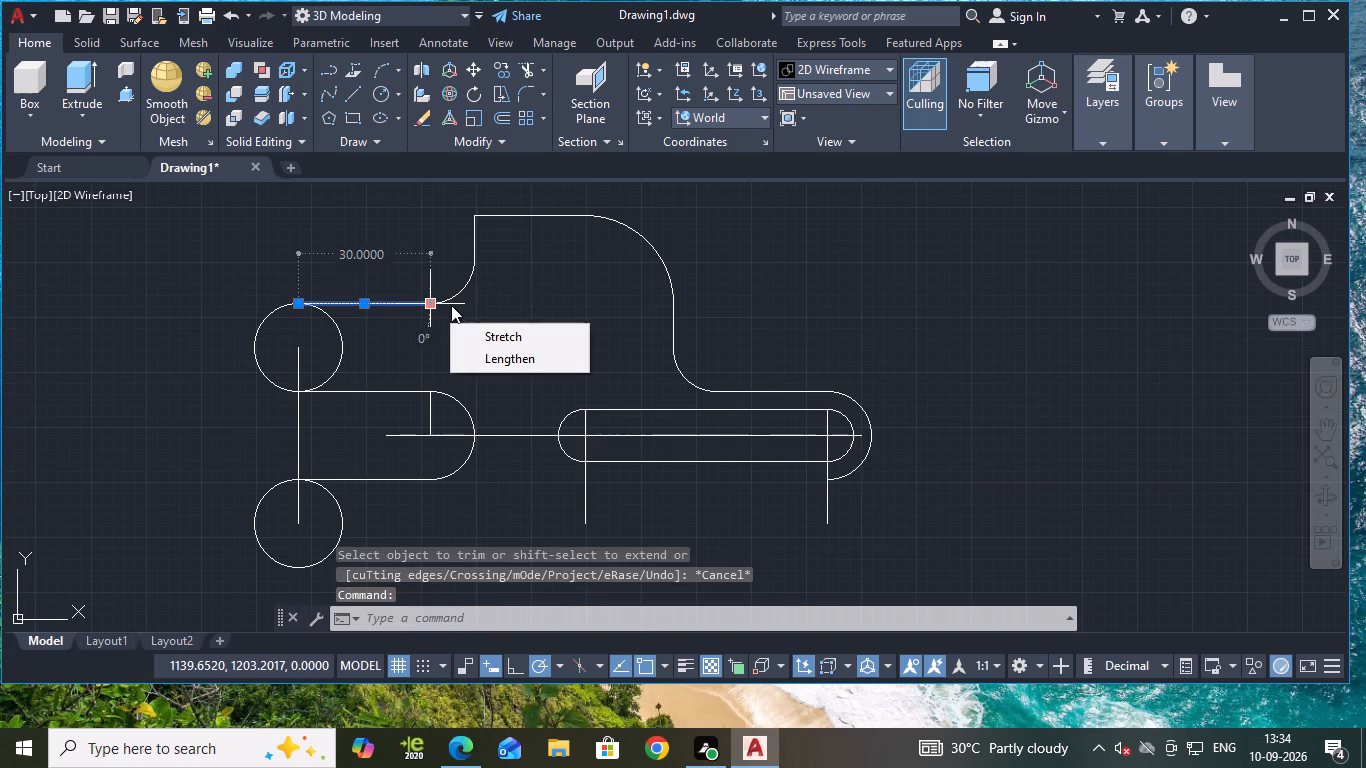
click(457, 303)
click(470, 290)
click(465, 290)
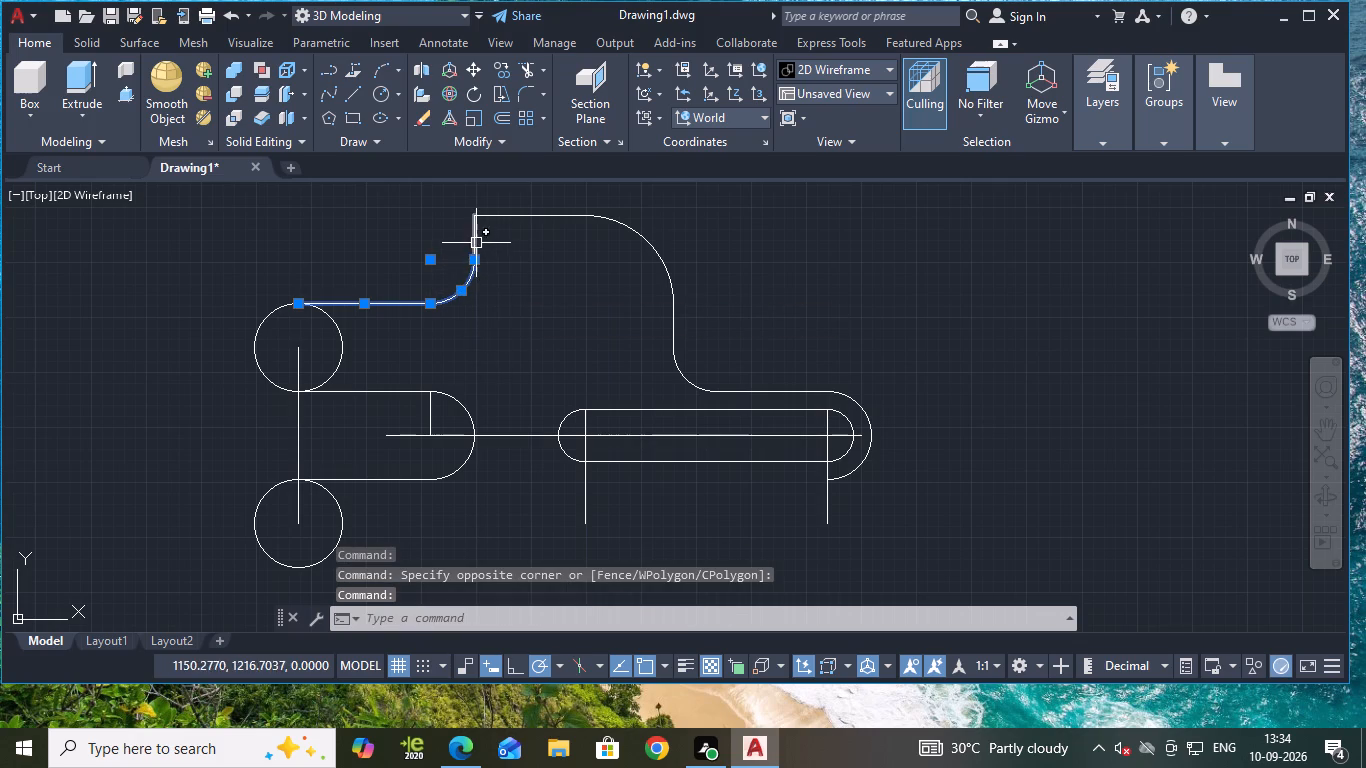
click(476, 243)
click(503, 217)
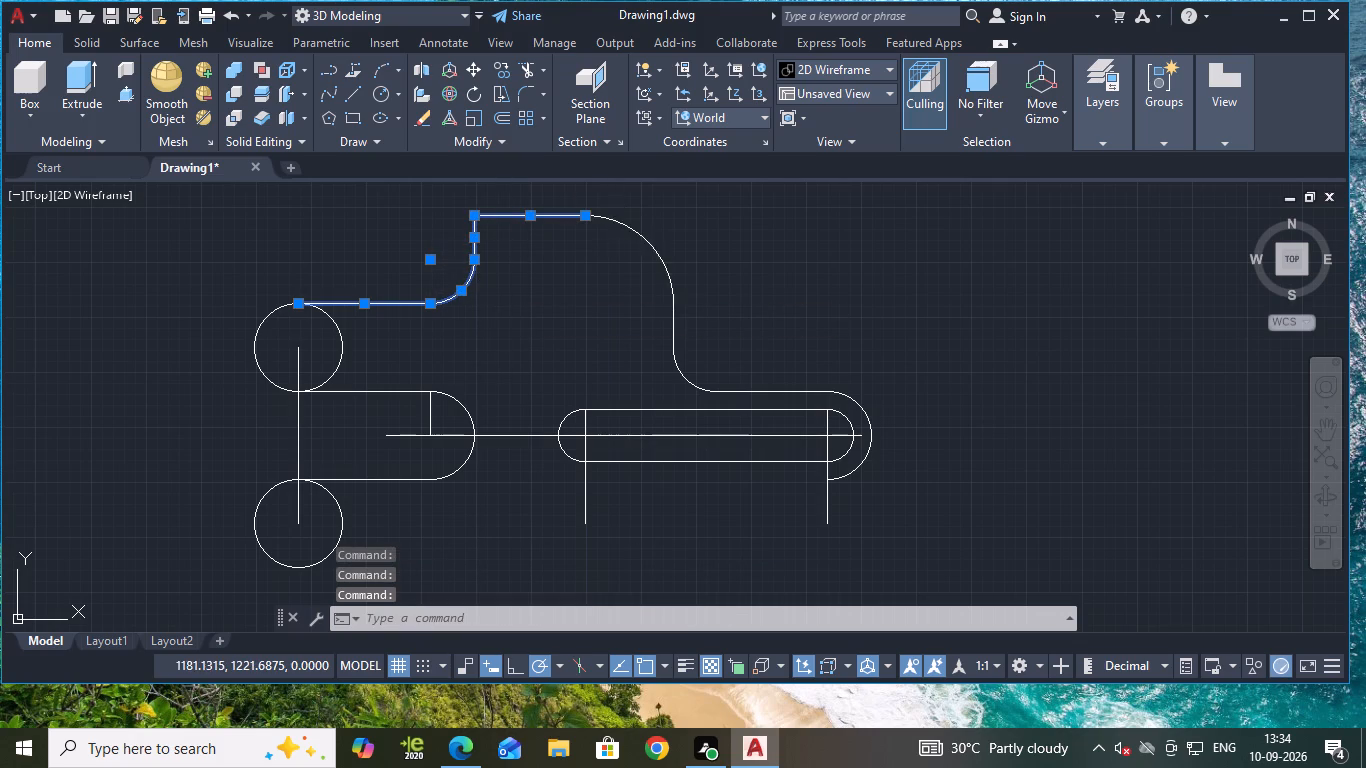
click(613, 222)
click(677, 339)
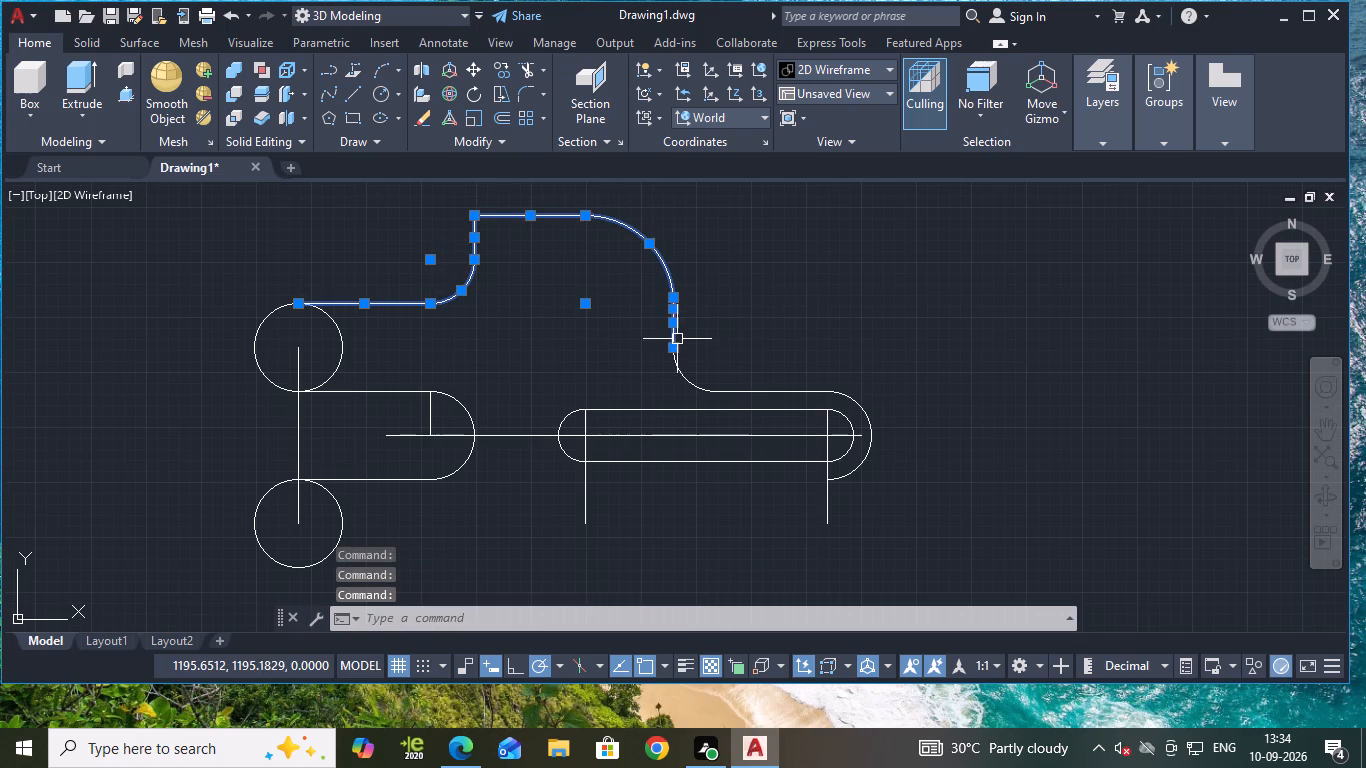
click(675, 363)
click(763, 390)
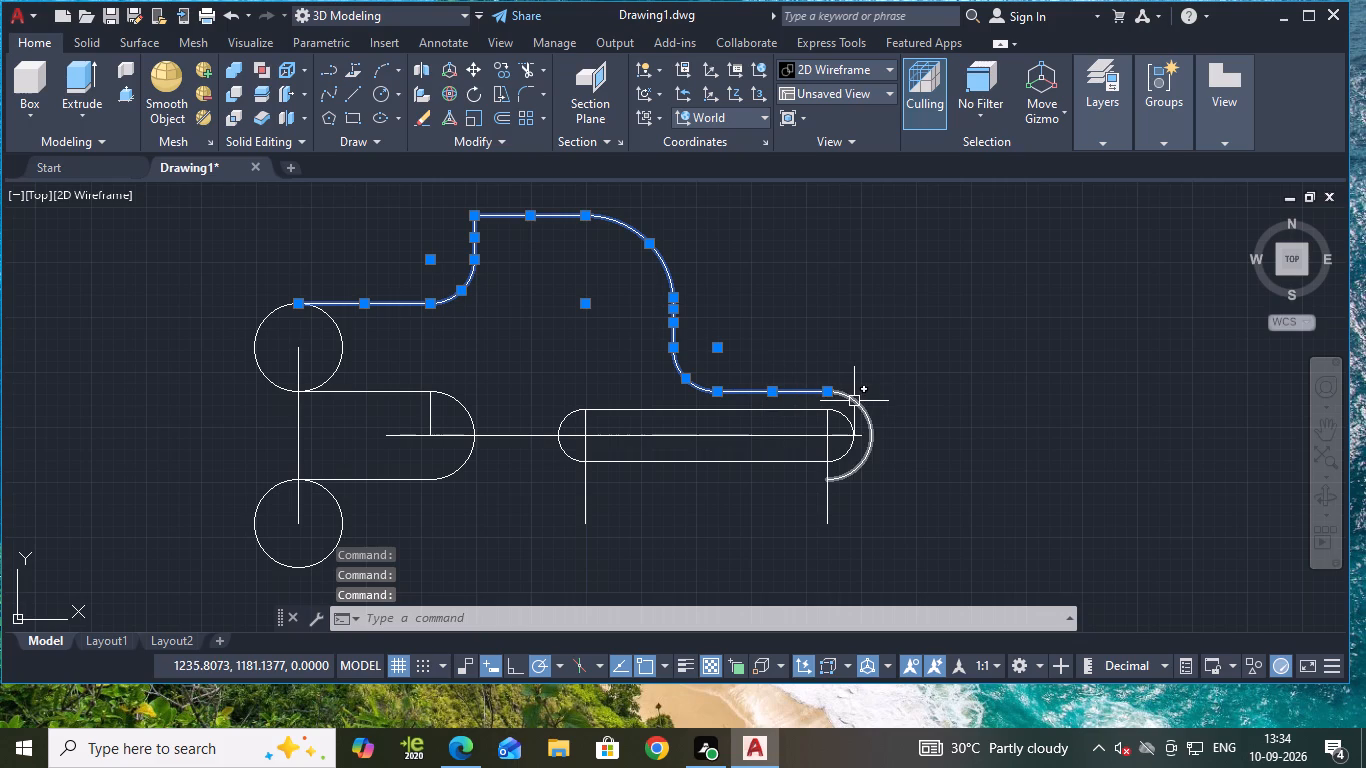
click(854, 401)
key(j)
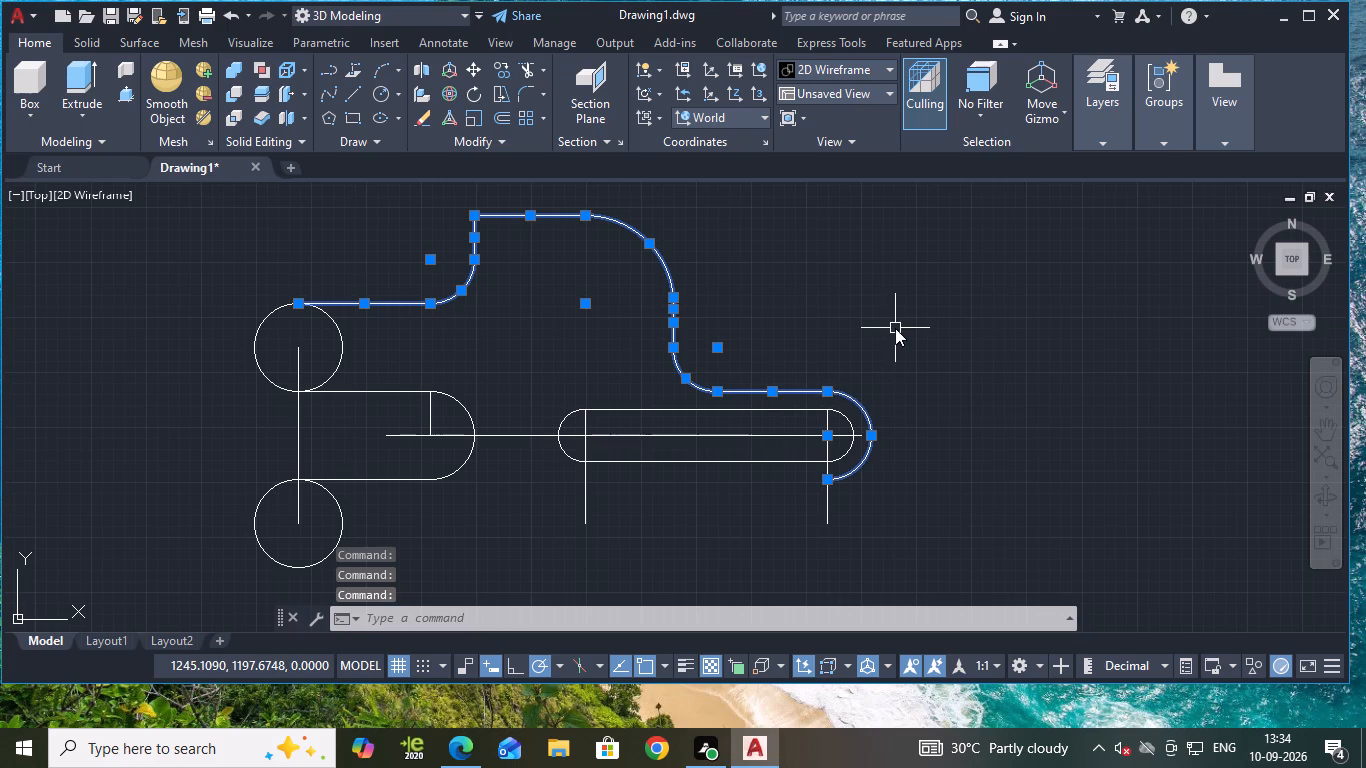
key(Return)
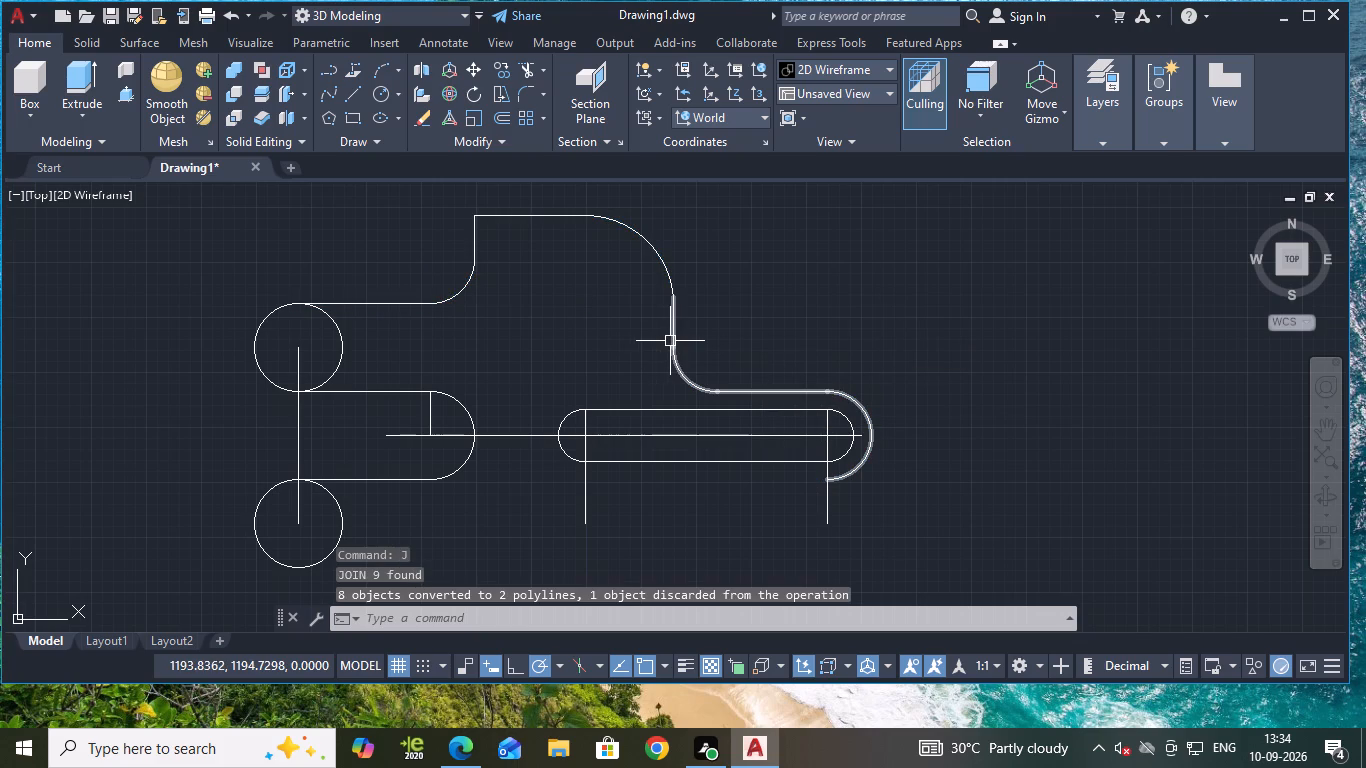
Mirror the upper outline about the horizontal centre line, keeping the source objects.
click(670, 341)
click(663, 260)
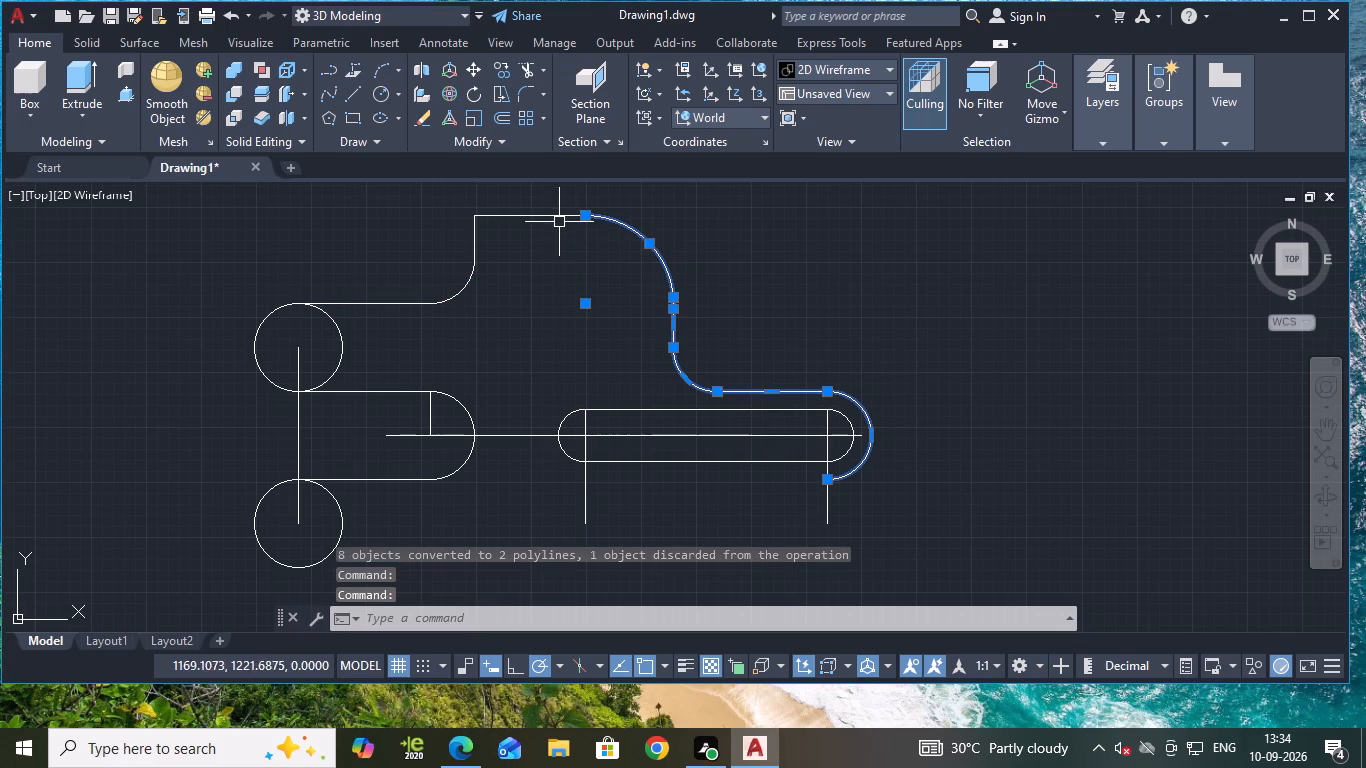
click(553, 217)
scroll(599, 247, up, 2)
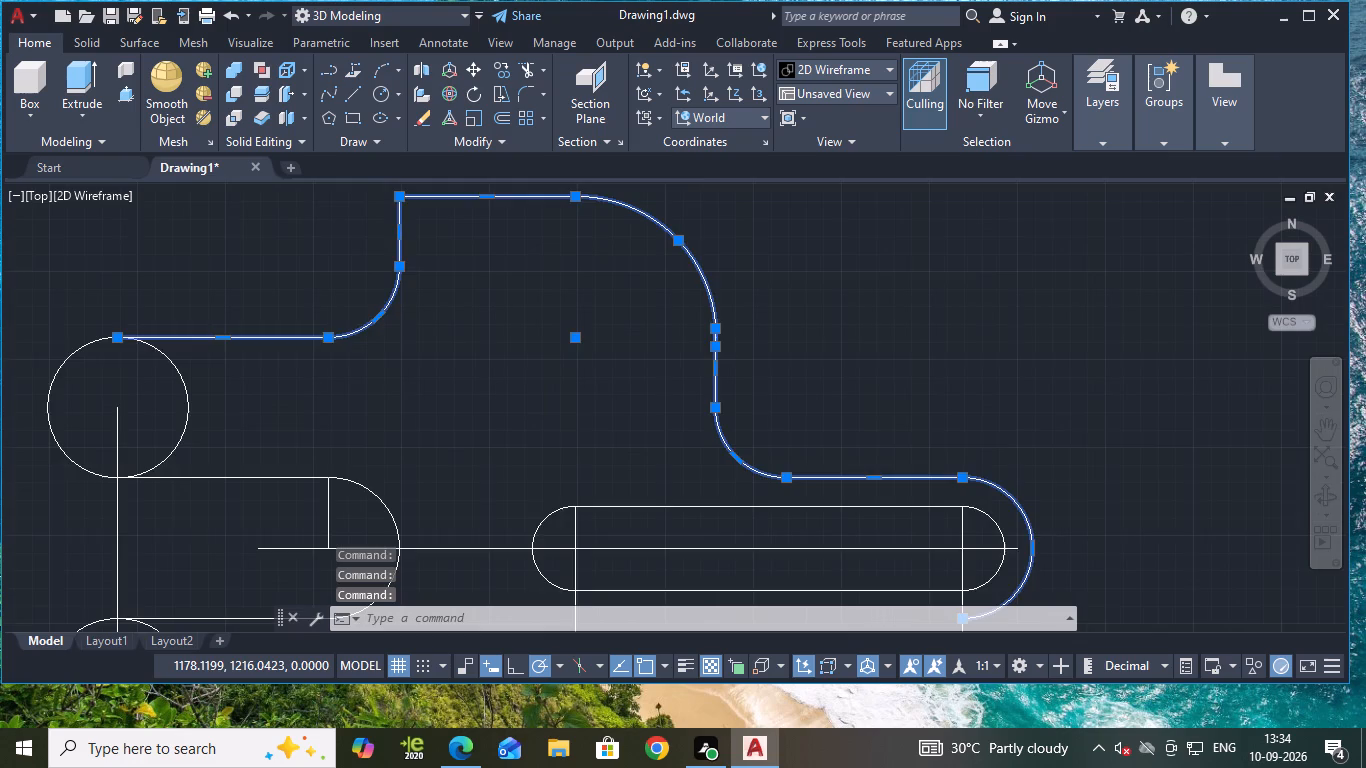
middle_drag(605, 236, 610, 467)
scroll(603, 407, up, 3)
scroll(603, 407, down, 7)
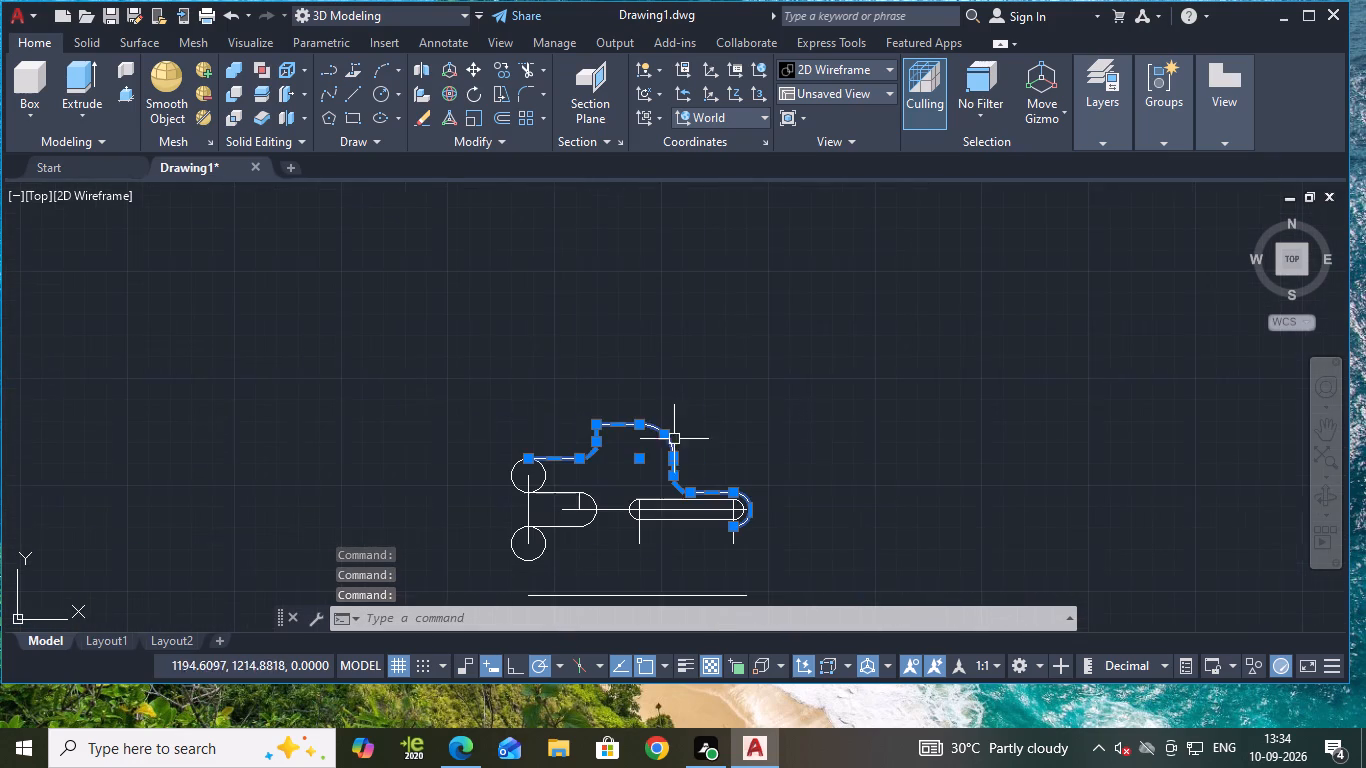
middle_drag(796, 476, 762, 397)
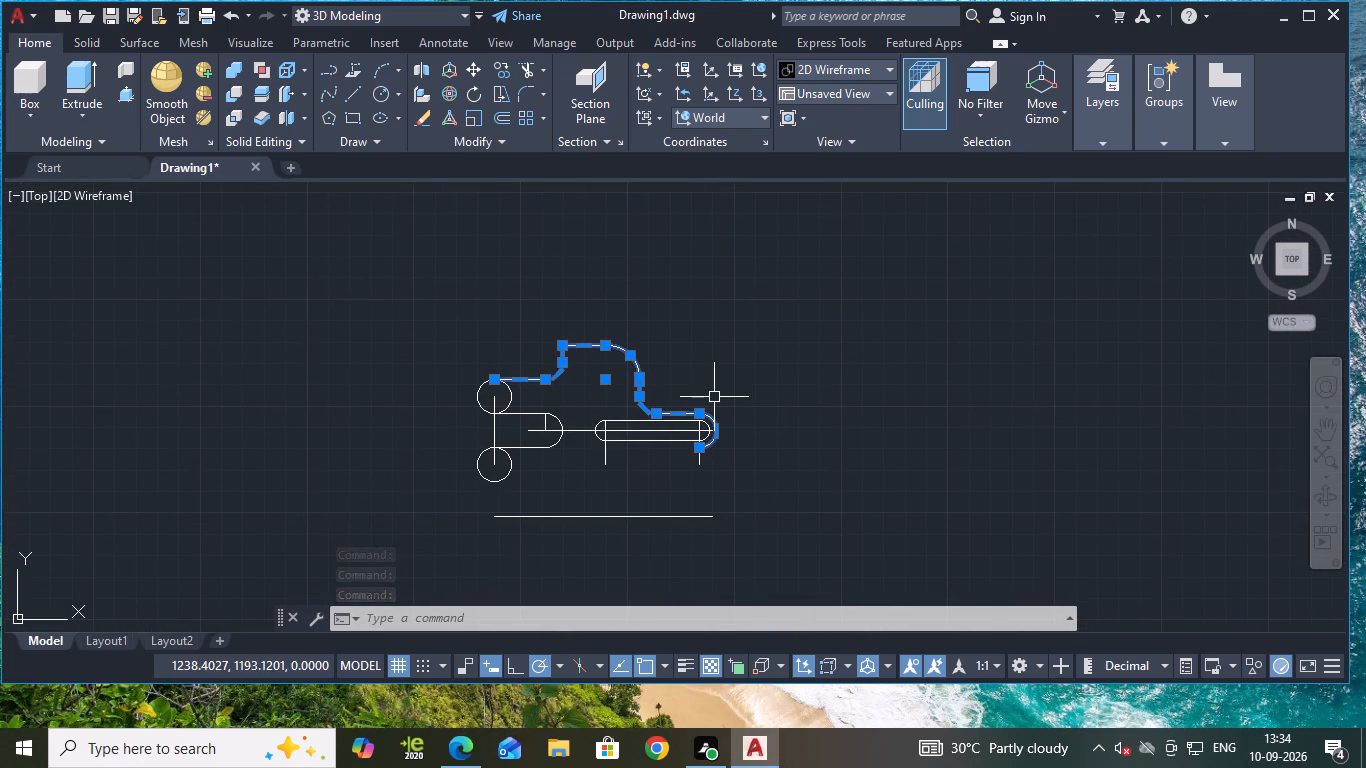
text(mi)
key(Return)
scroll(624, 417, up, 2)
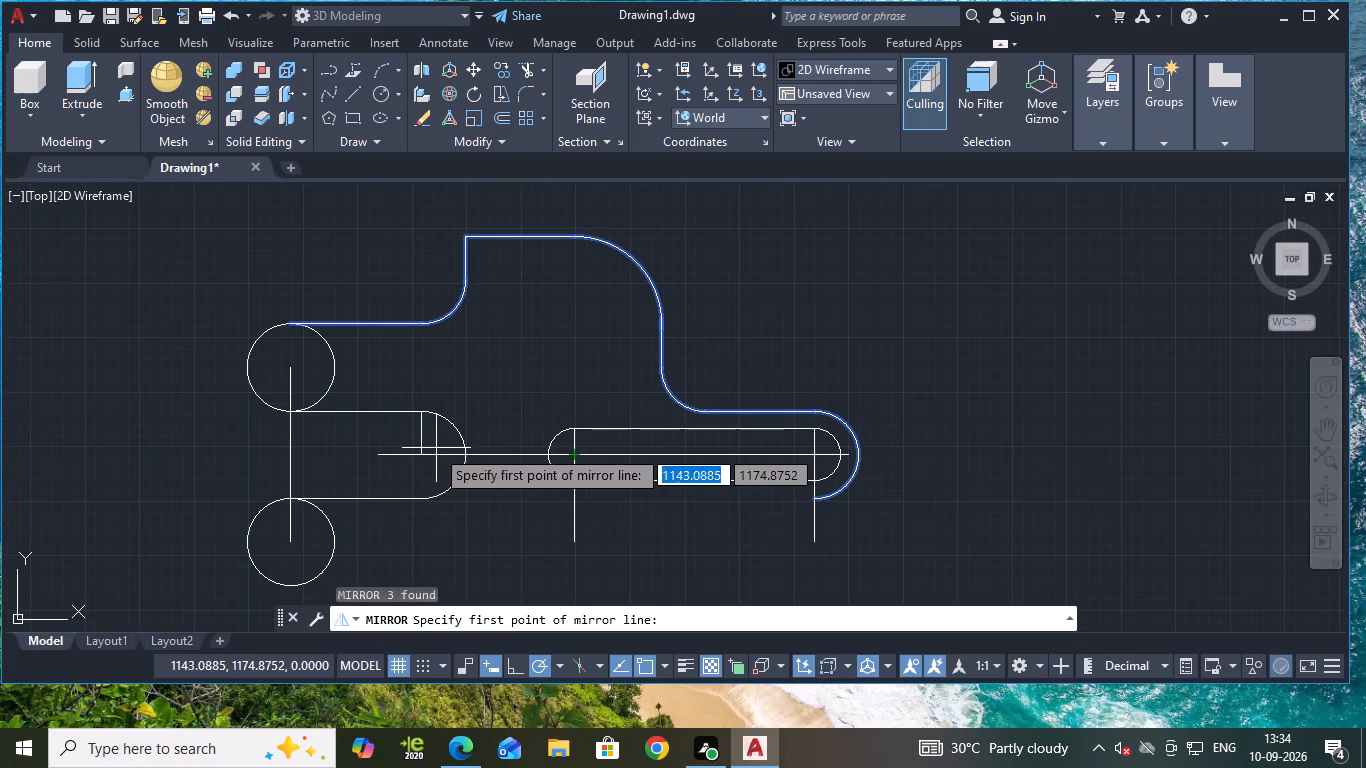
scroll(422, 457, up, 3)
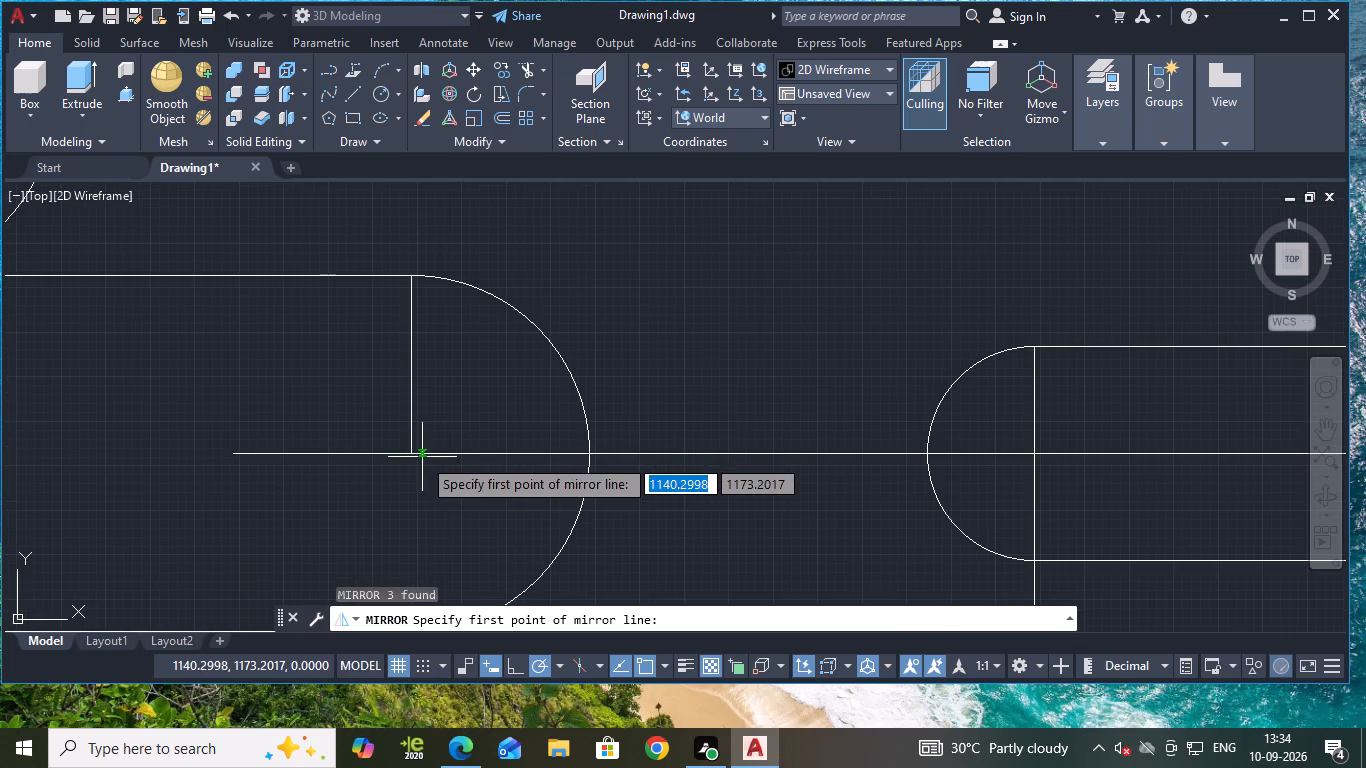
click(408, 451)
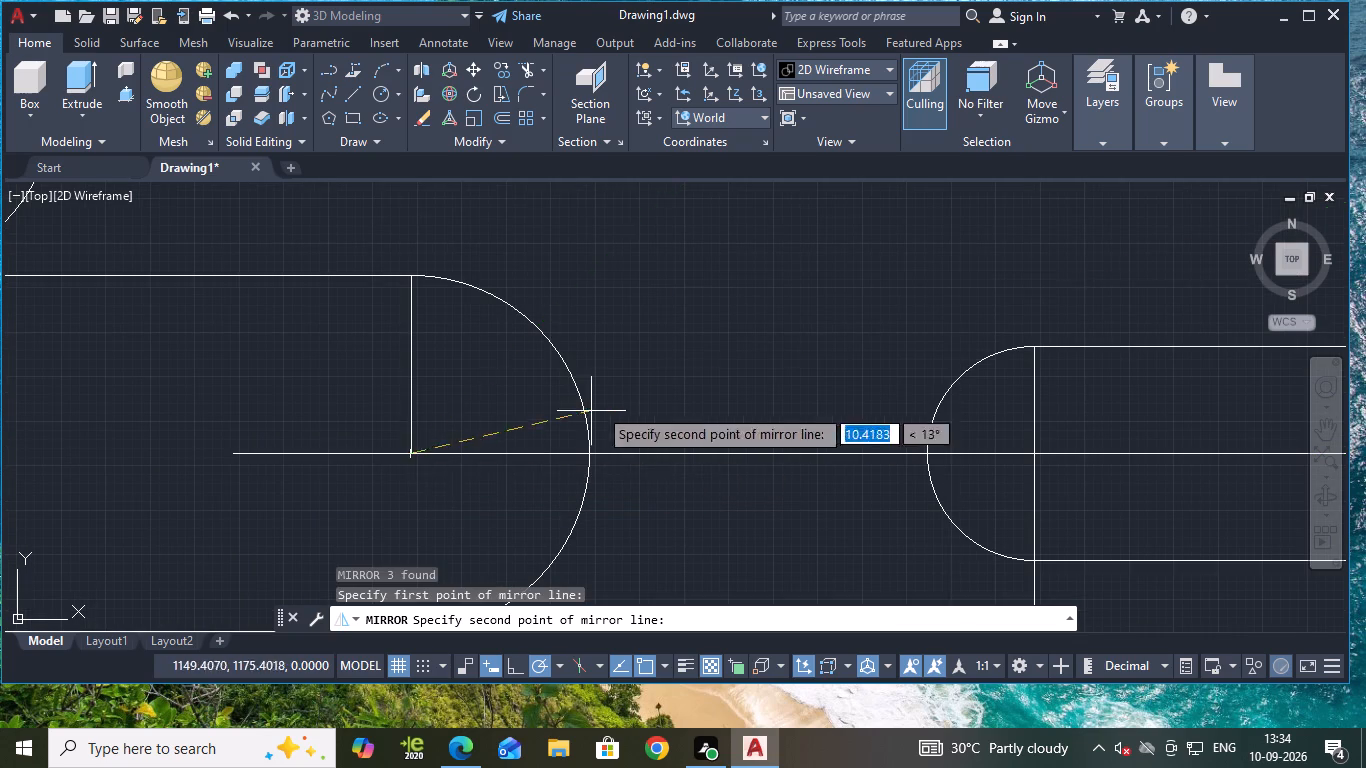
scroll(599, 407, down, 3)
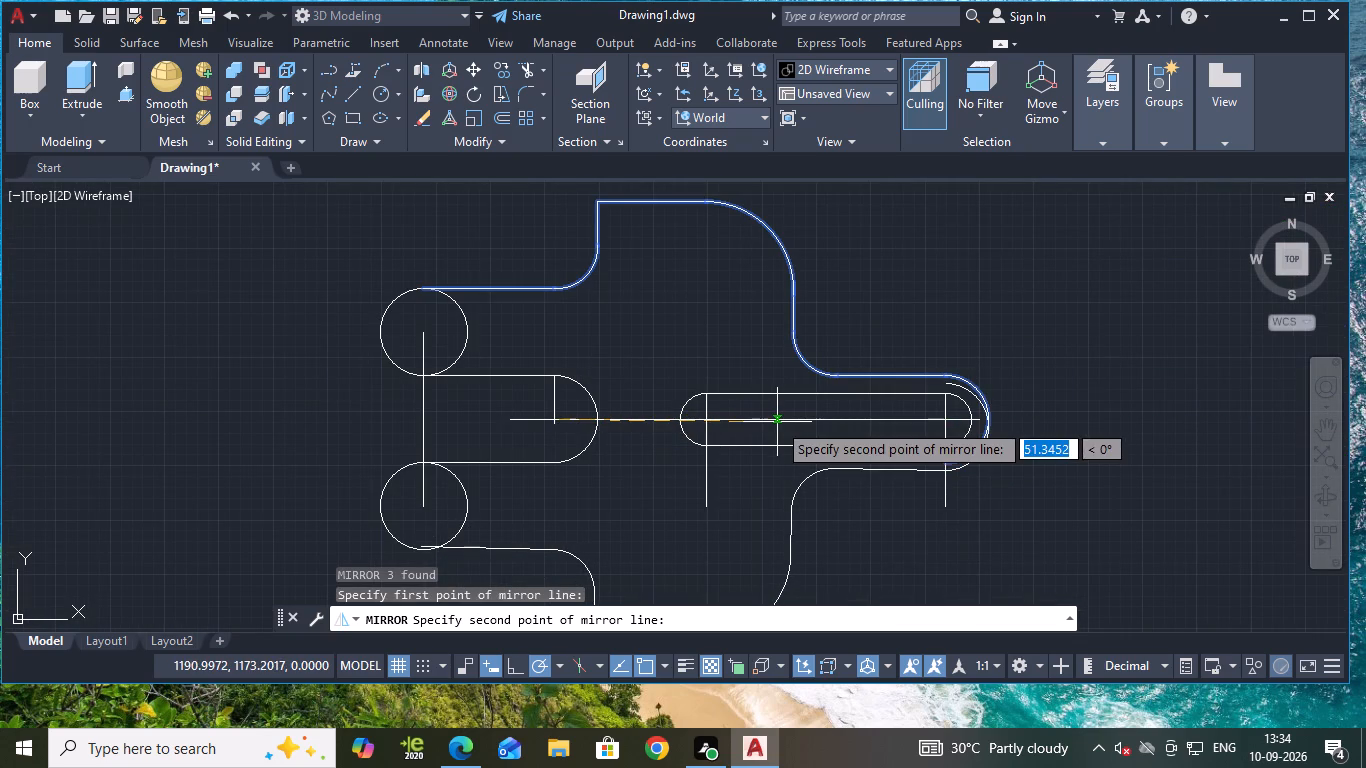
scroll(777, 422, up, 2)
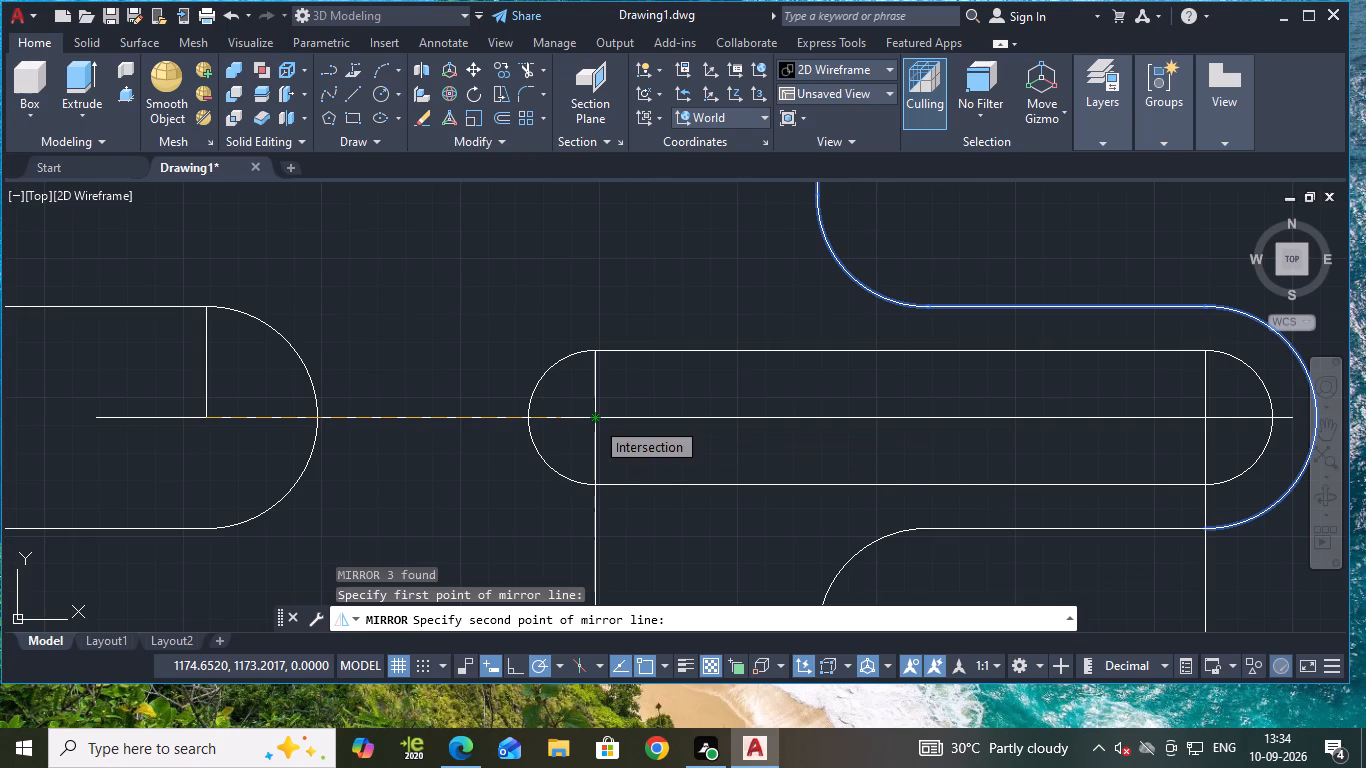
click(595, 420)
key(Return)
Trim away the overlapping duplicate of the outer end arc around the slot.
scroll(596, 420, down, 1)
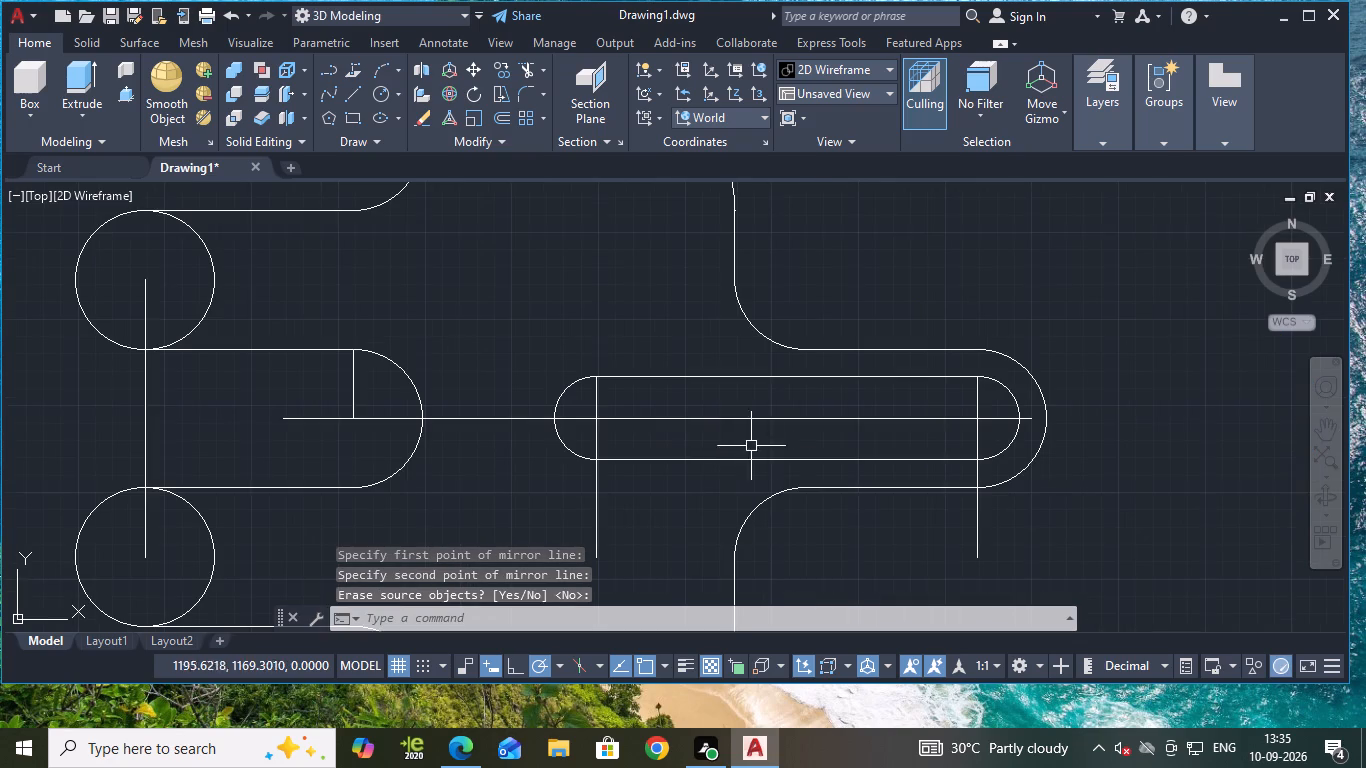
scroll(953, 434, down, 1)
scroll(1043, 459, up, 1)
middle_drag(1041, 457, 932, 499)
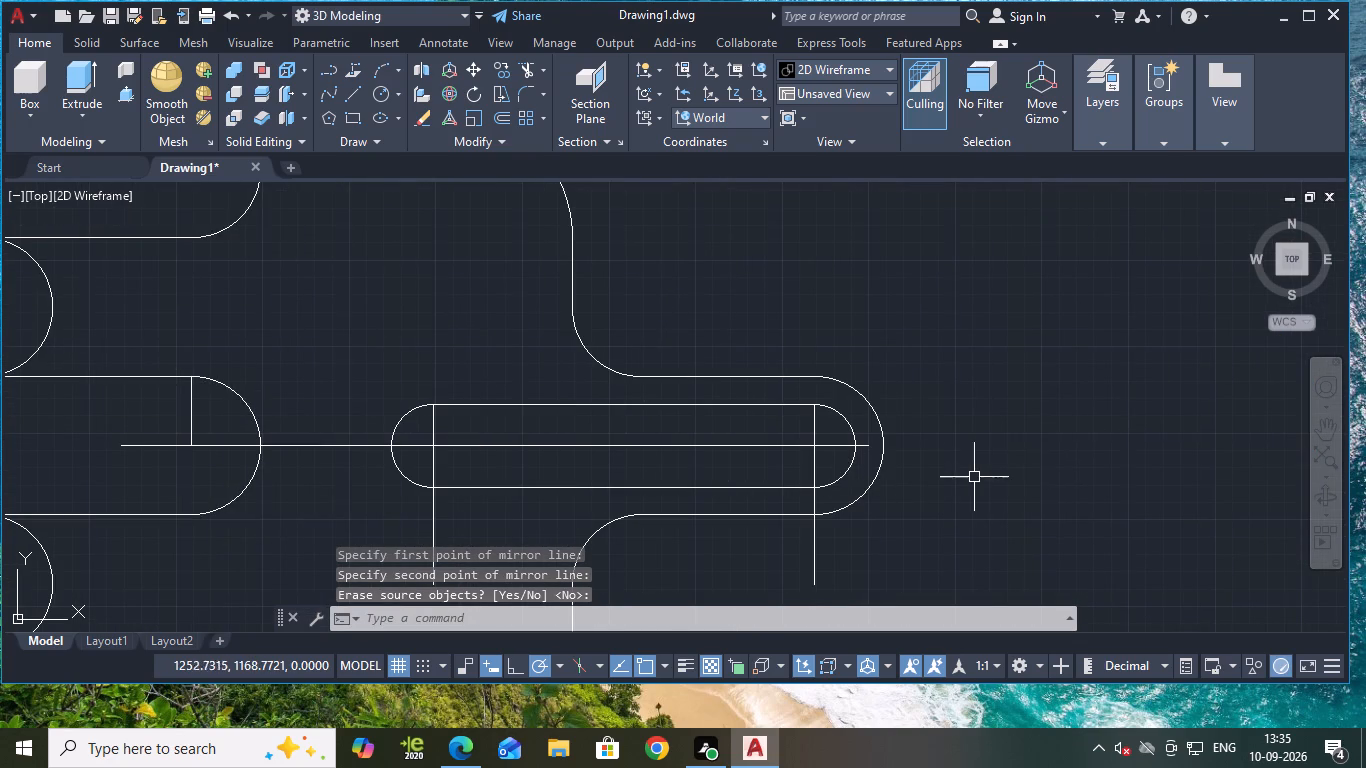
click(880, 462)
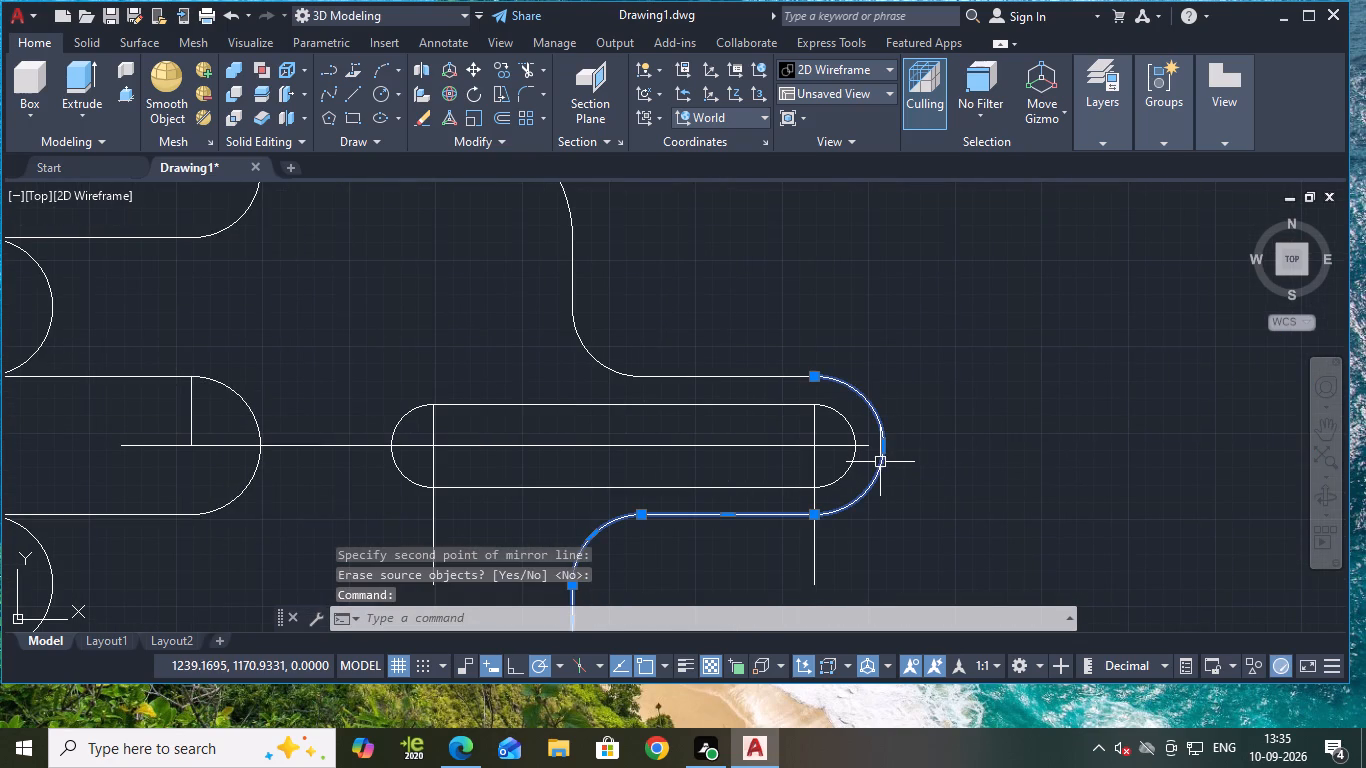
key(Escape)
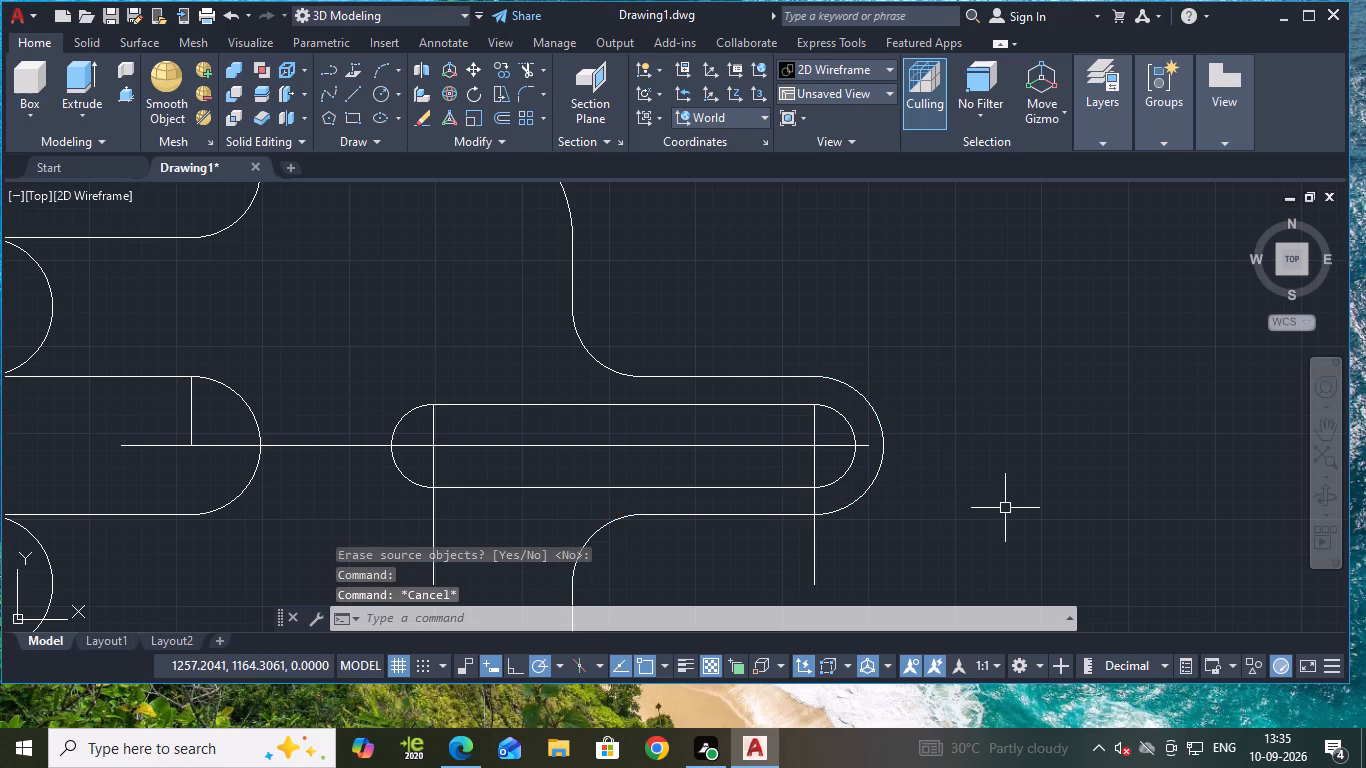
text(tr)
key(Return)
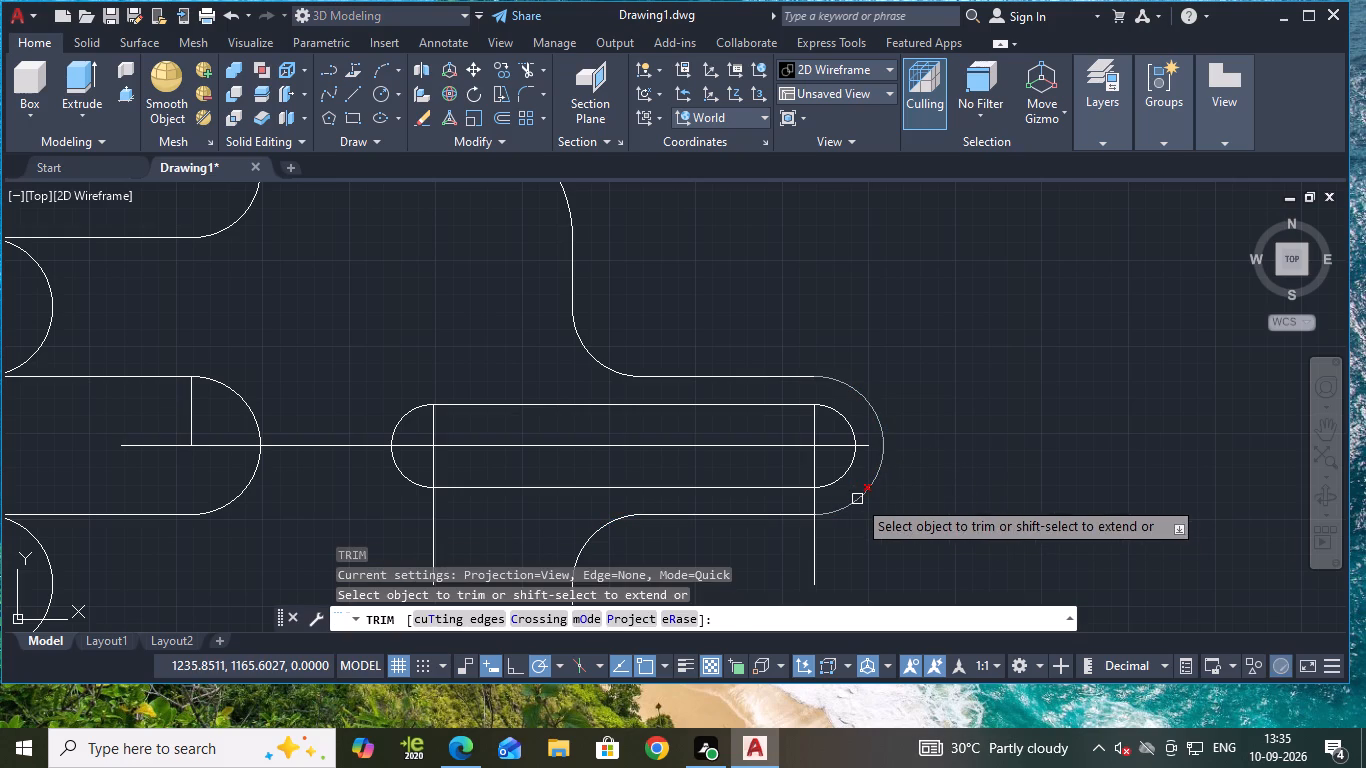
click(858, 499)
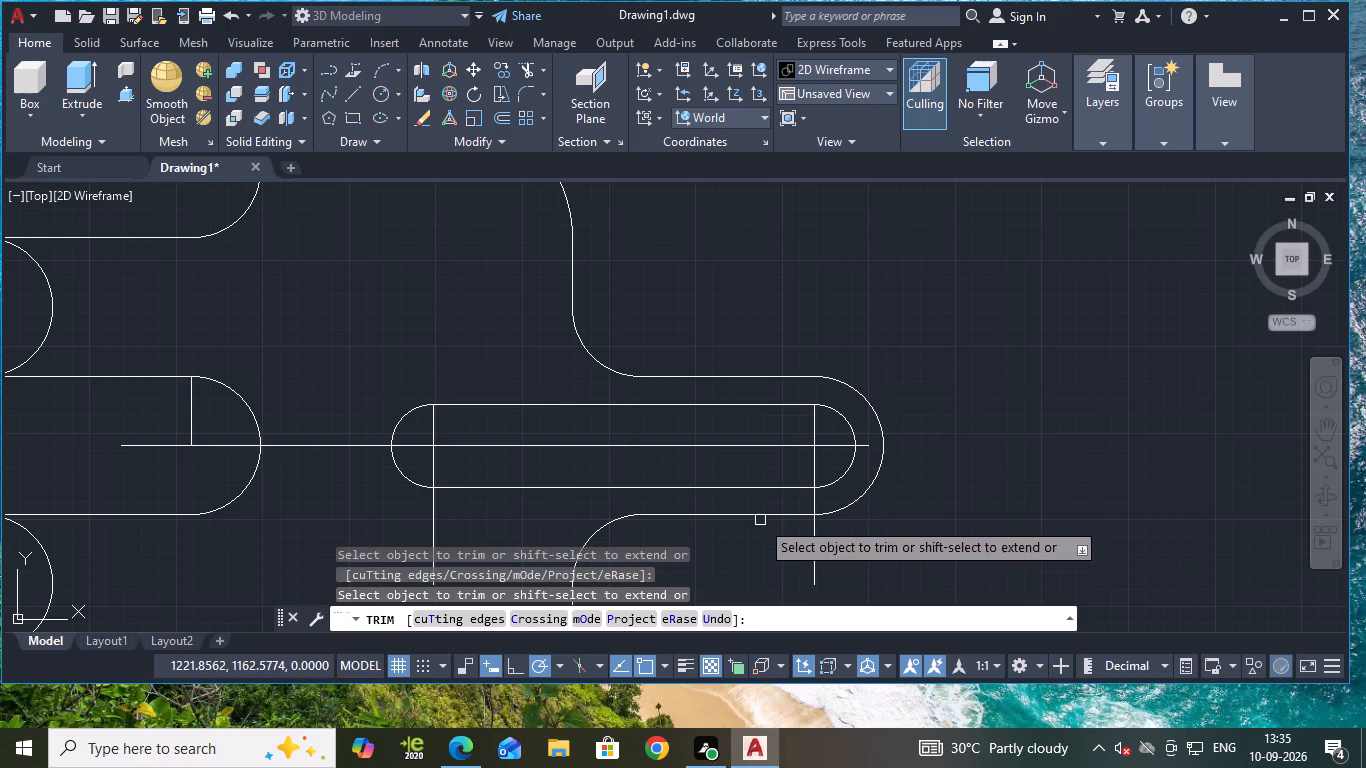
Trim away the vertical and centre lines inside the slot, the centre line beyond its ends, and the right vertical piece between slot and outline.
click(817, 428)
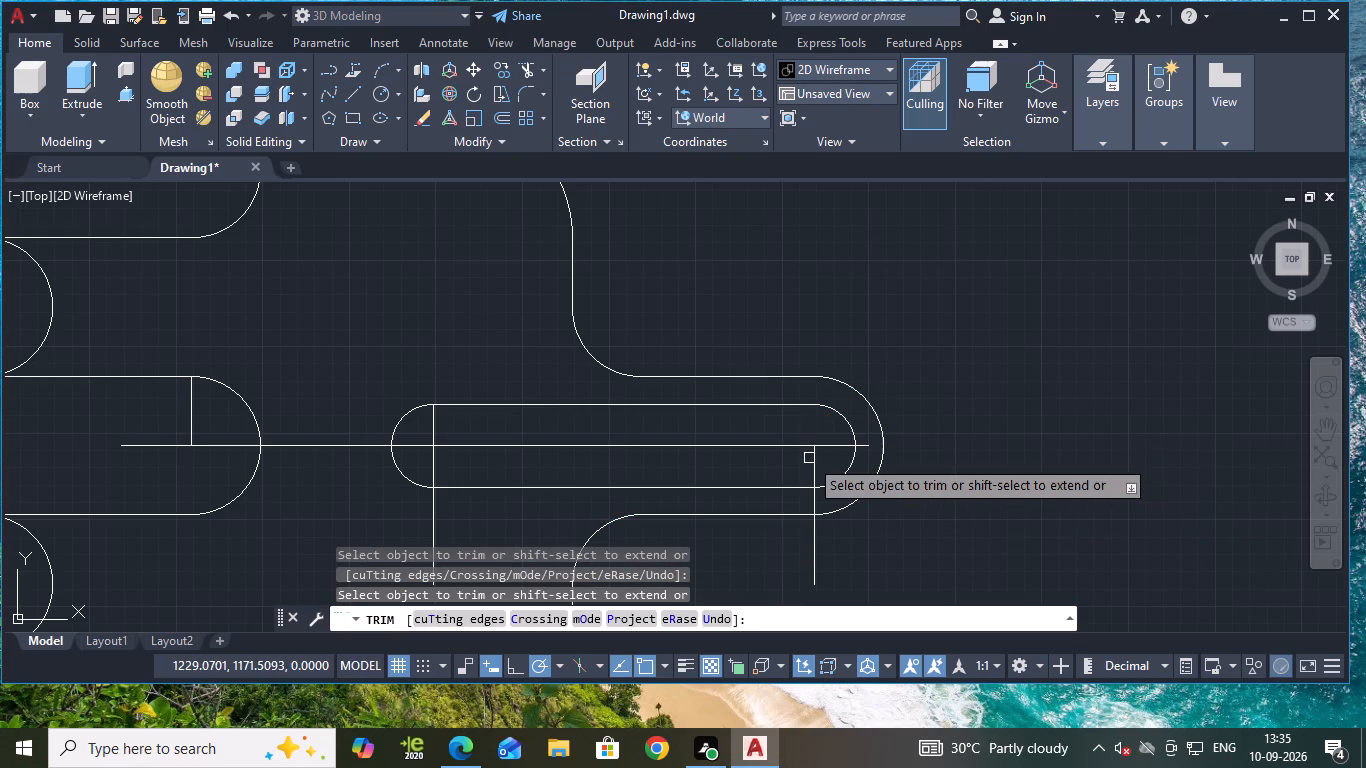
click(809, 458)
click(817, 463)
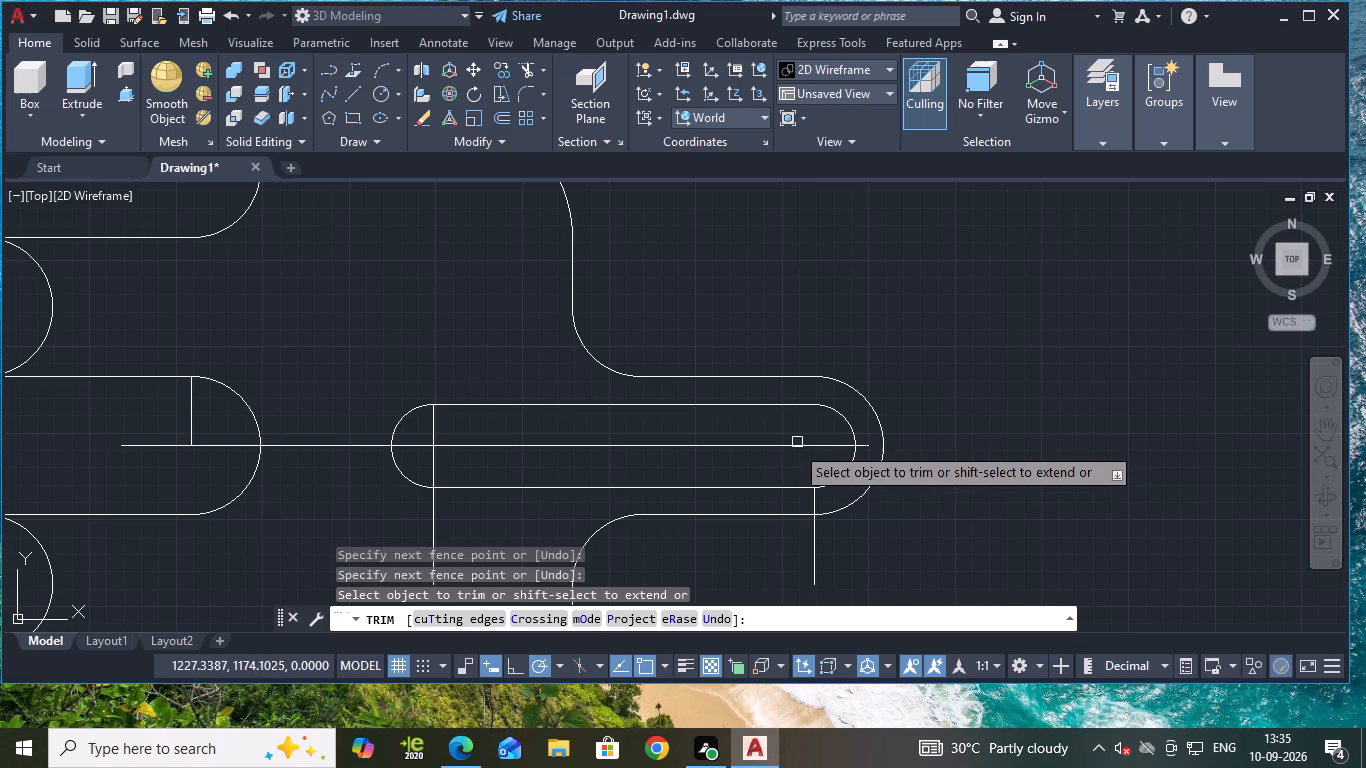
click(791, 449)
click(341, 450)
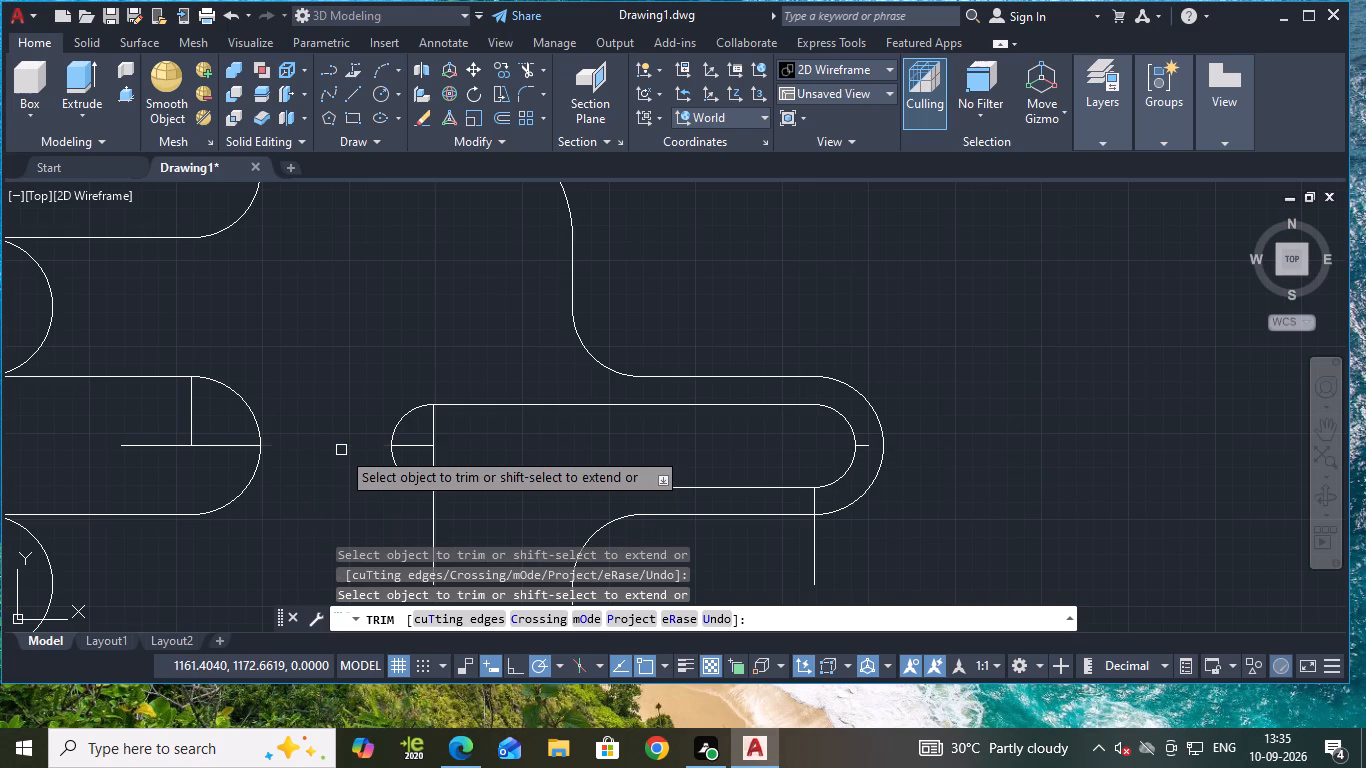
click(398, 444)
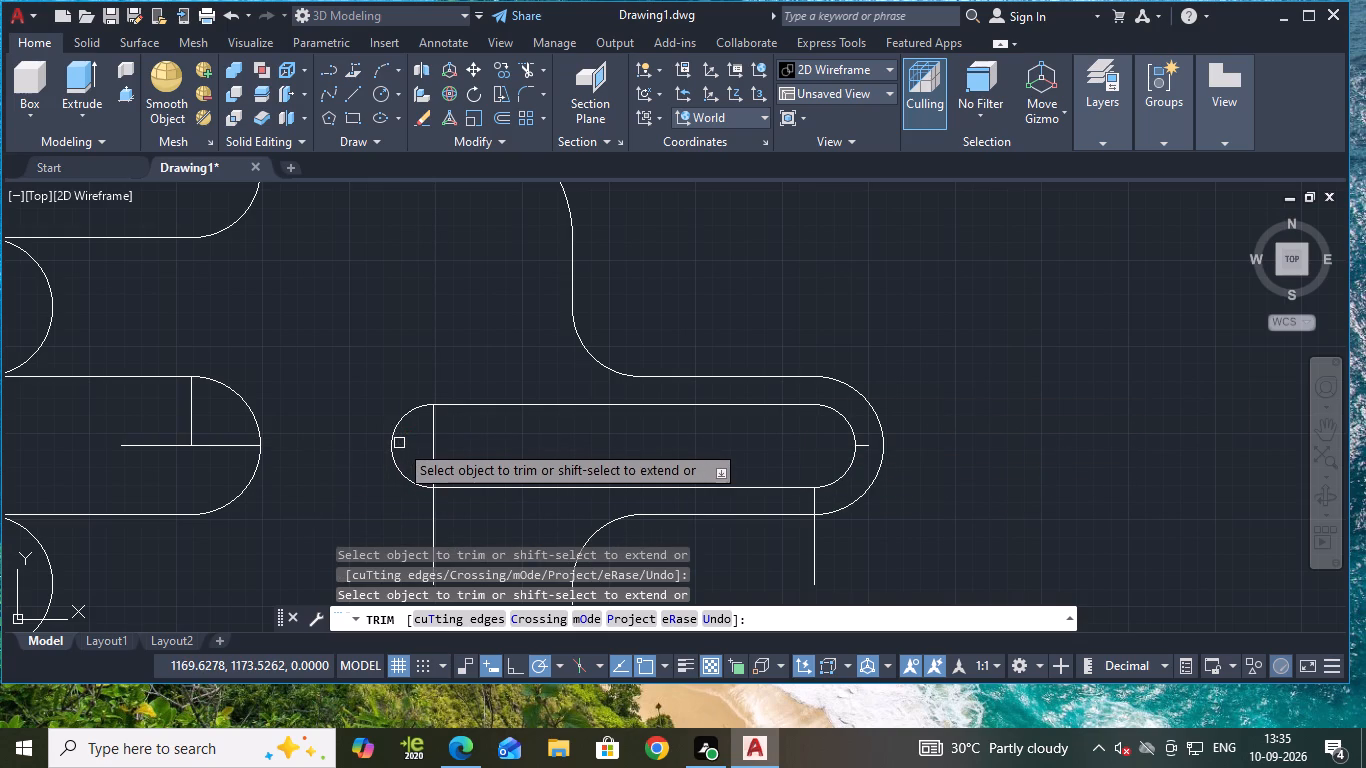
click(430, 438)
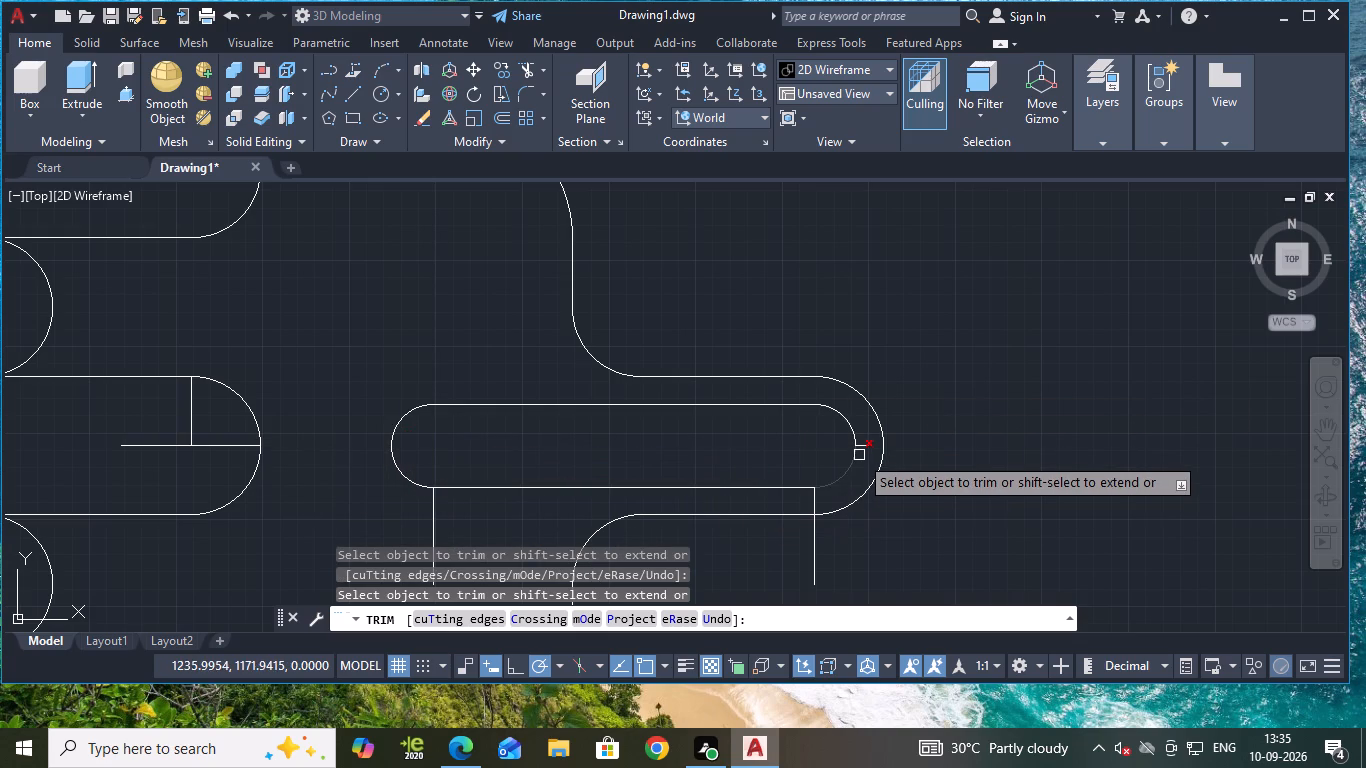
click(863, 453)
click(863, 448)
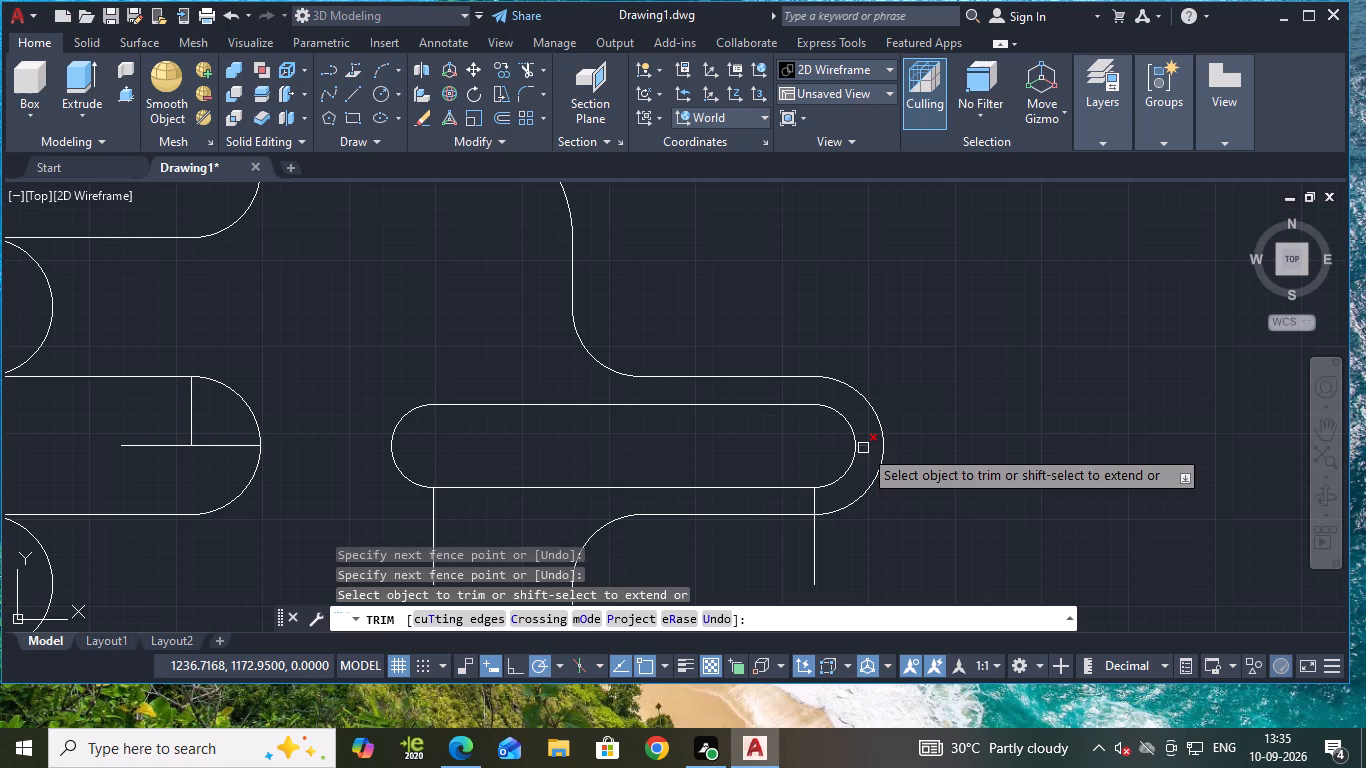
click(811, 503)
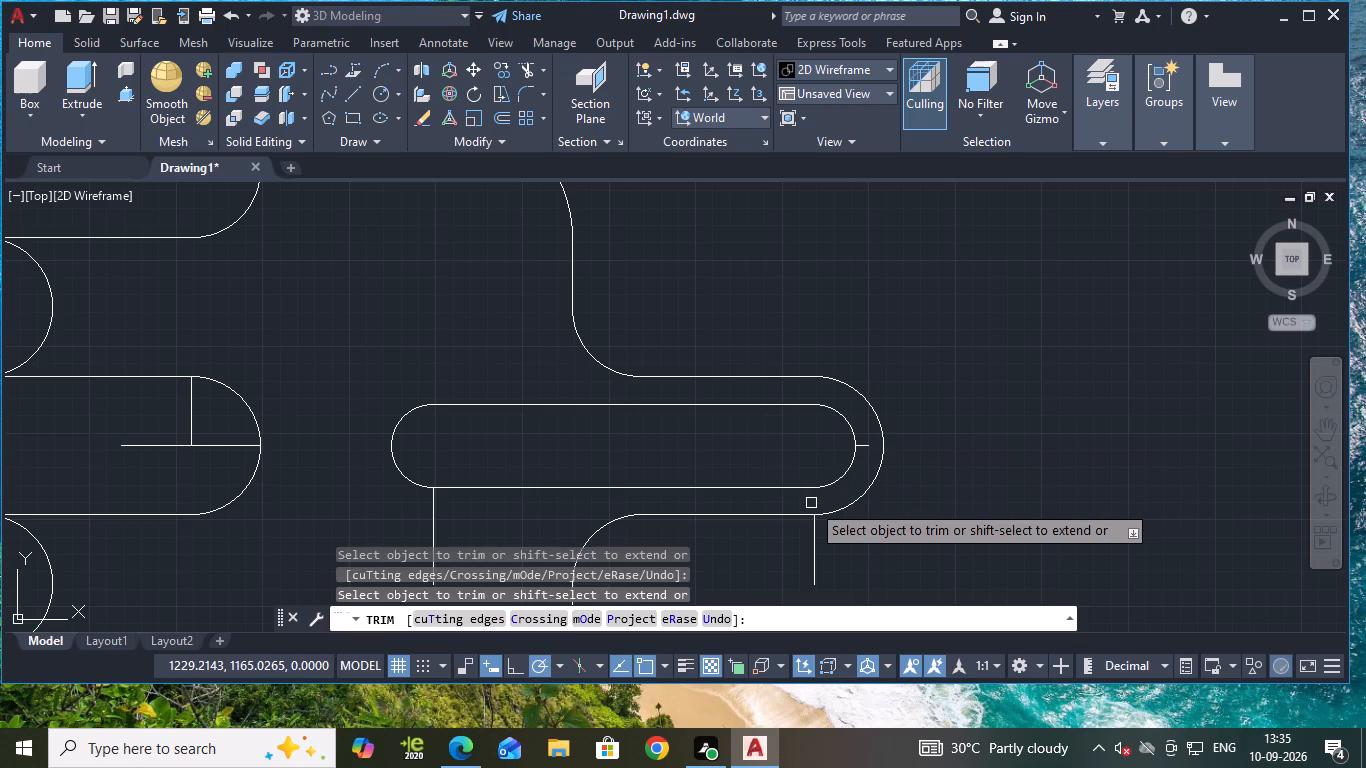
click(867, 450)
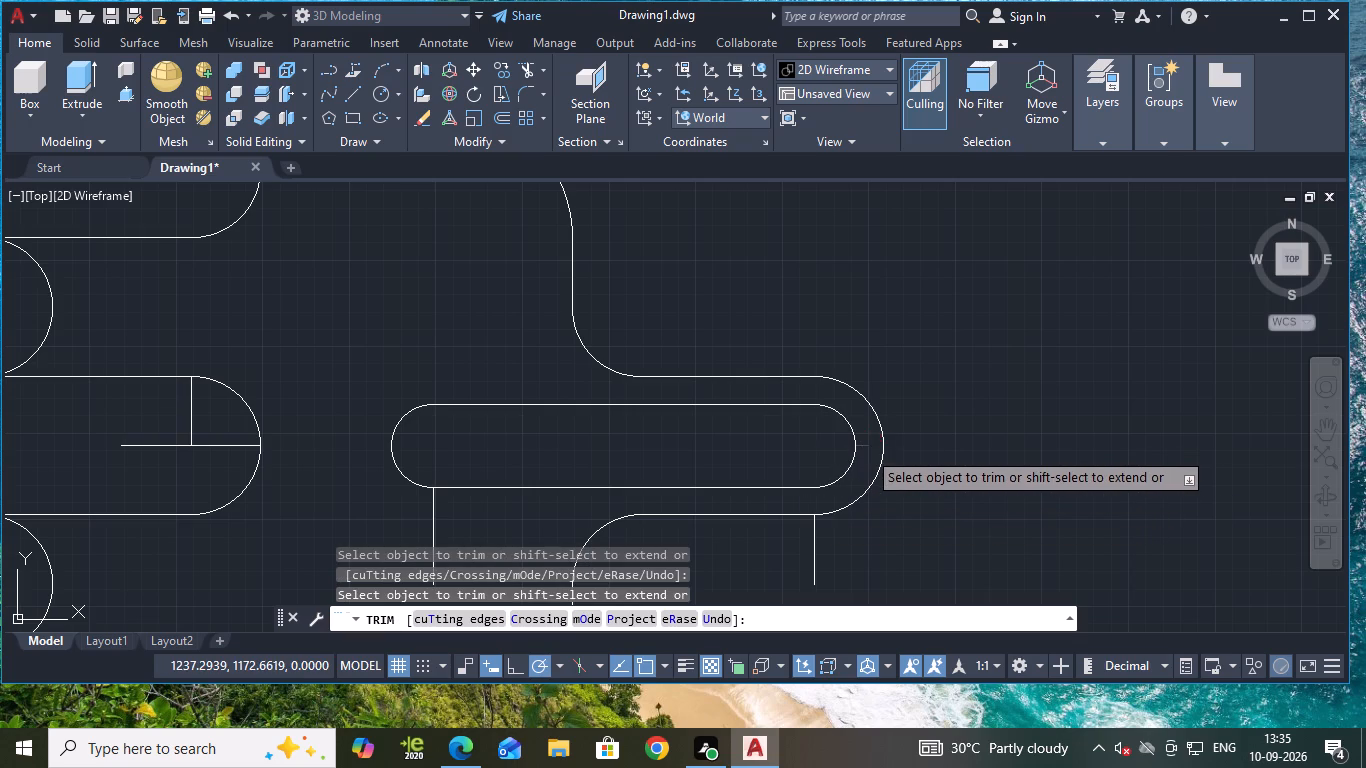
Trim away the two leftover vertical lines below the slot and the horizontal and vertical lines inside the fork opening.
scroll(764, 507, down, 1)
middle_drag(823, 528, 969, 457)
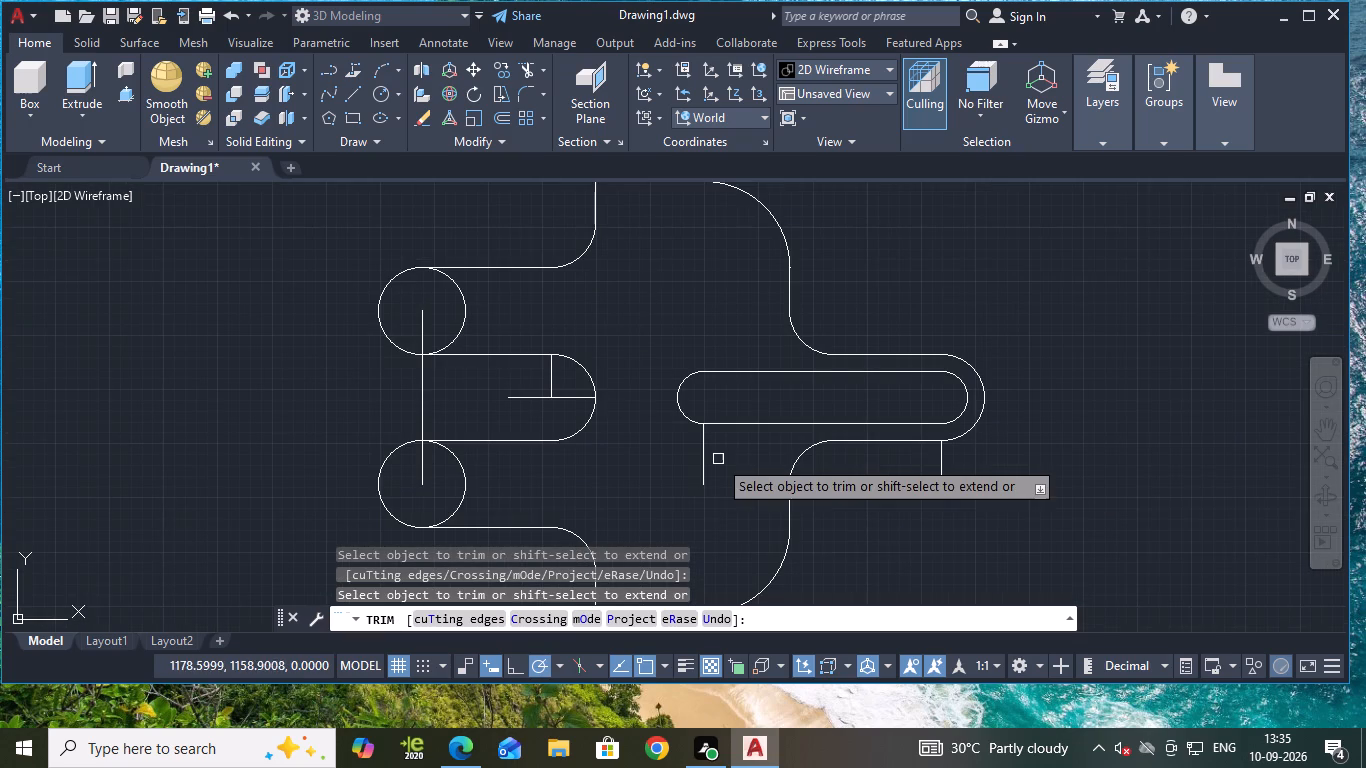
click(700, 468)
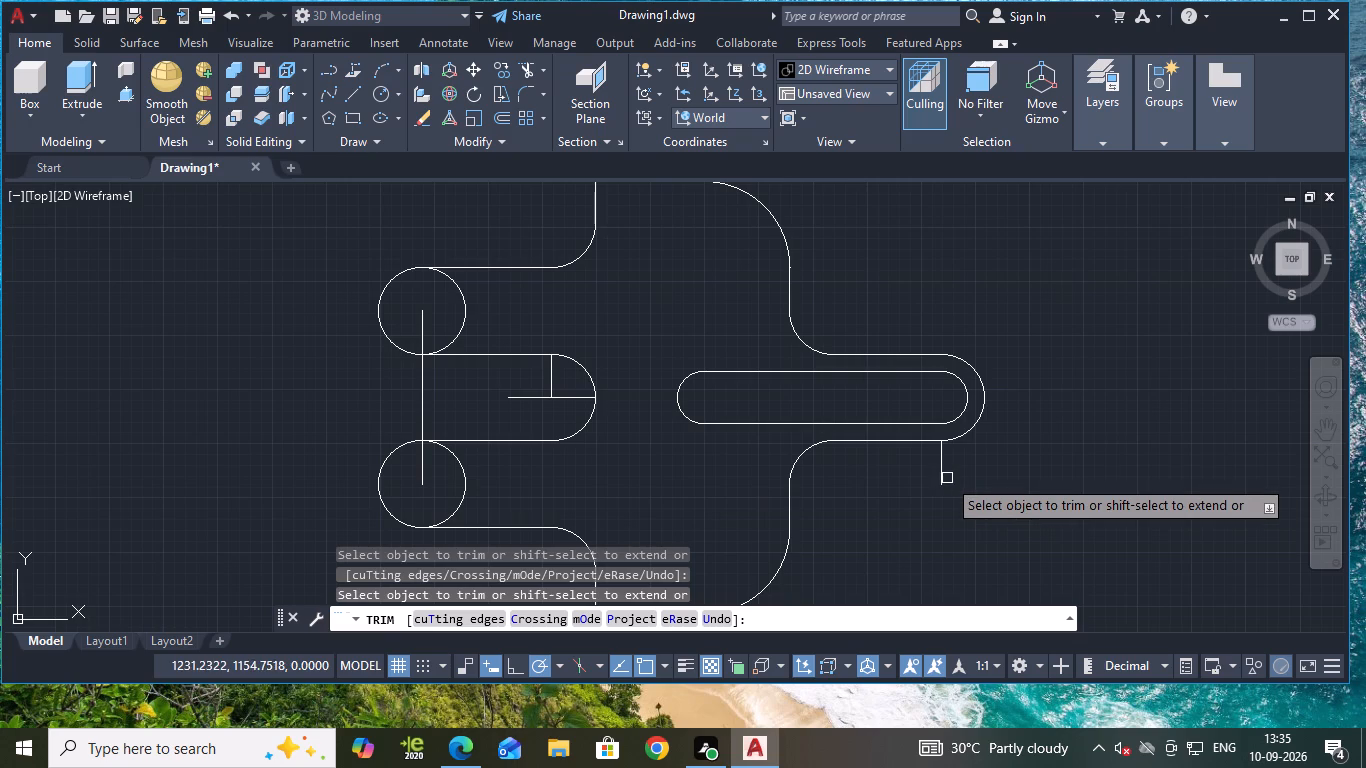
click(941, 477)
click(529, 398)
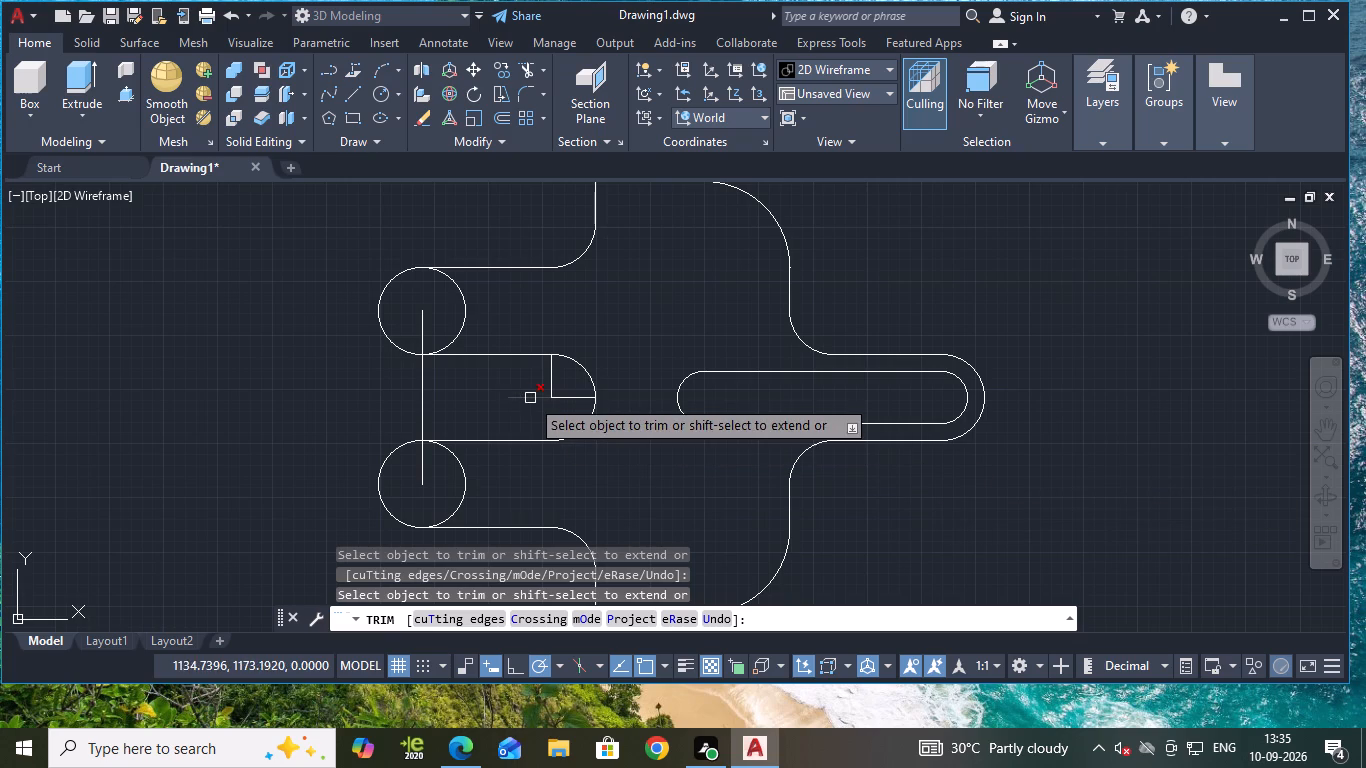
click(558, 393)
click(548, 382)
key(Escape)
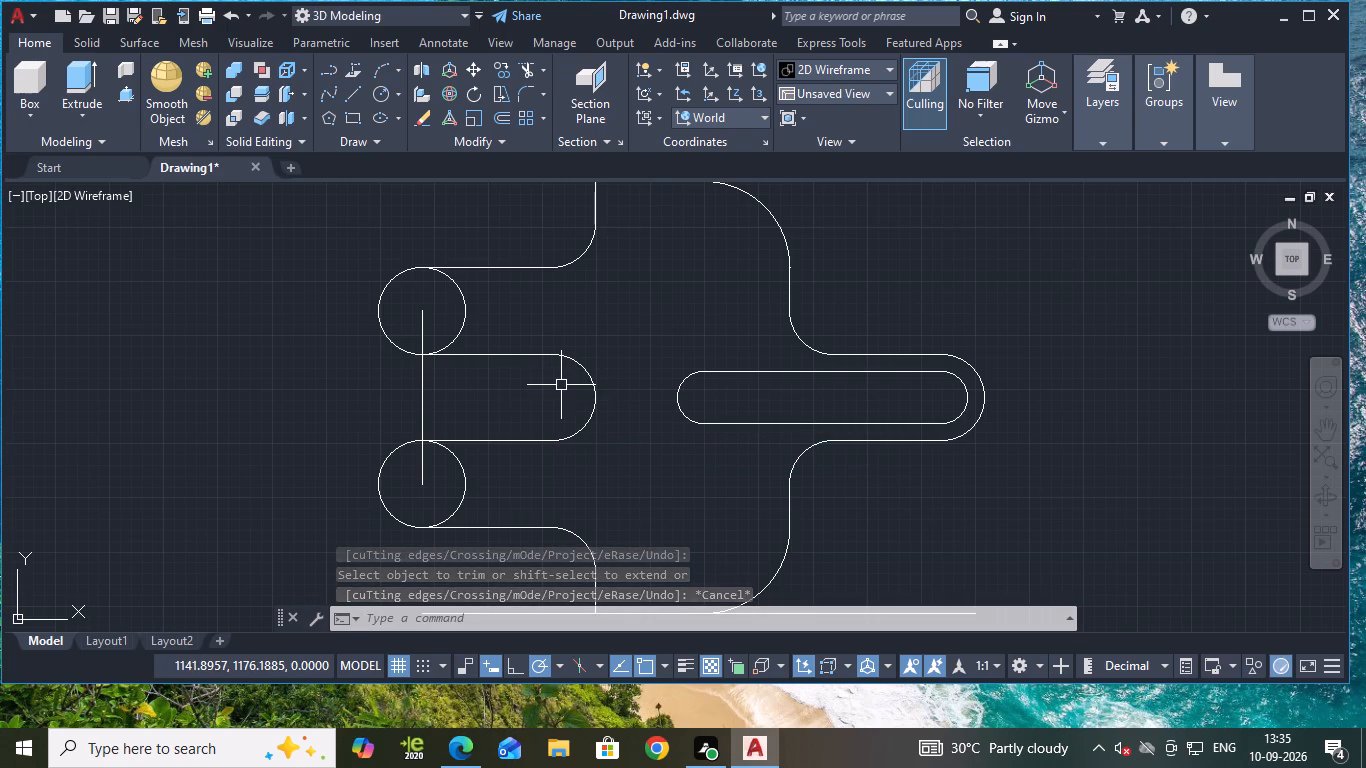
Trim away the inner halves of the two end circles on the fork prongs.
text(tr)
key(Return)
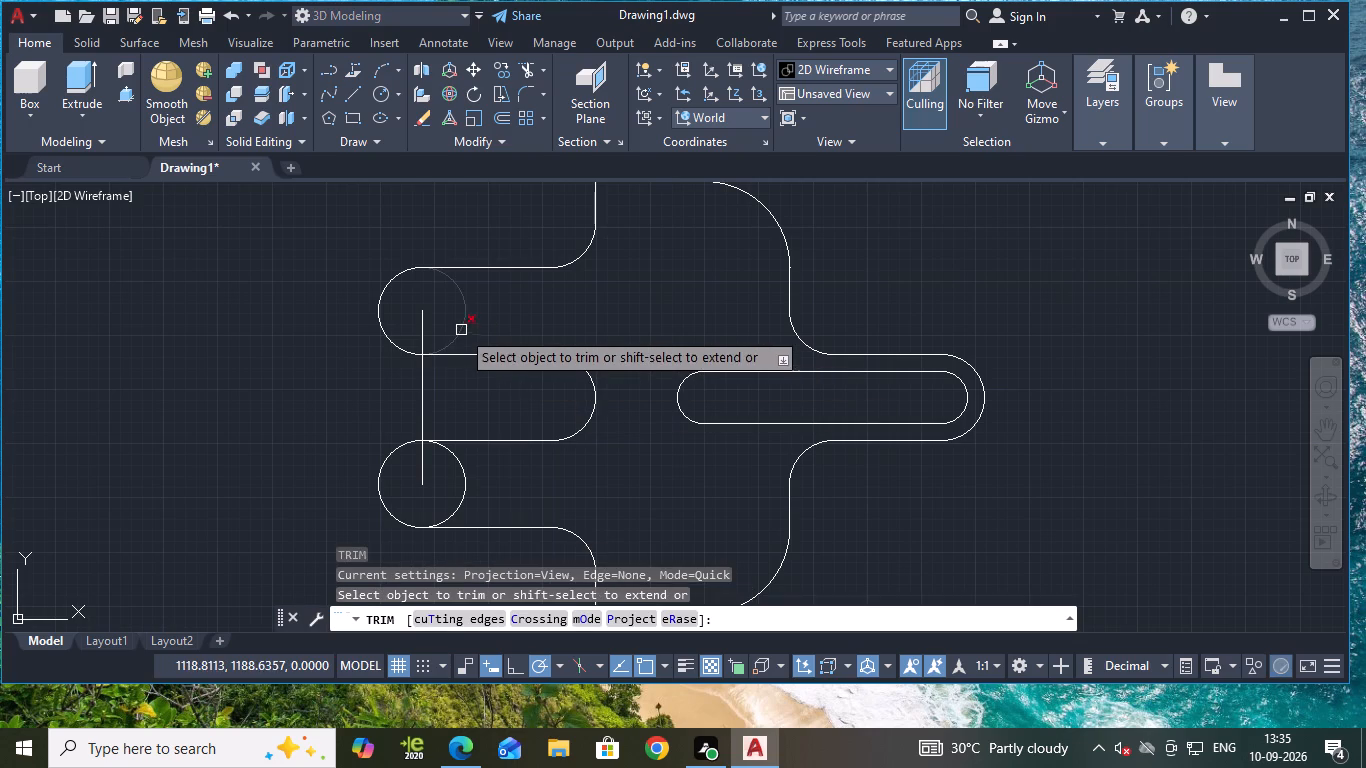
click(464, 321)
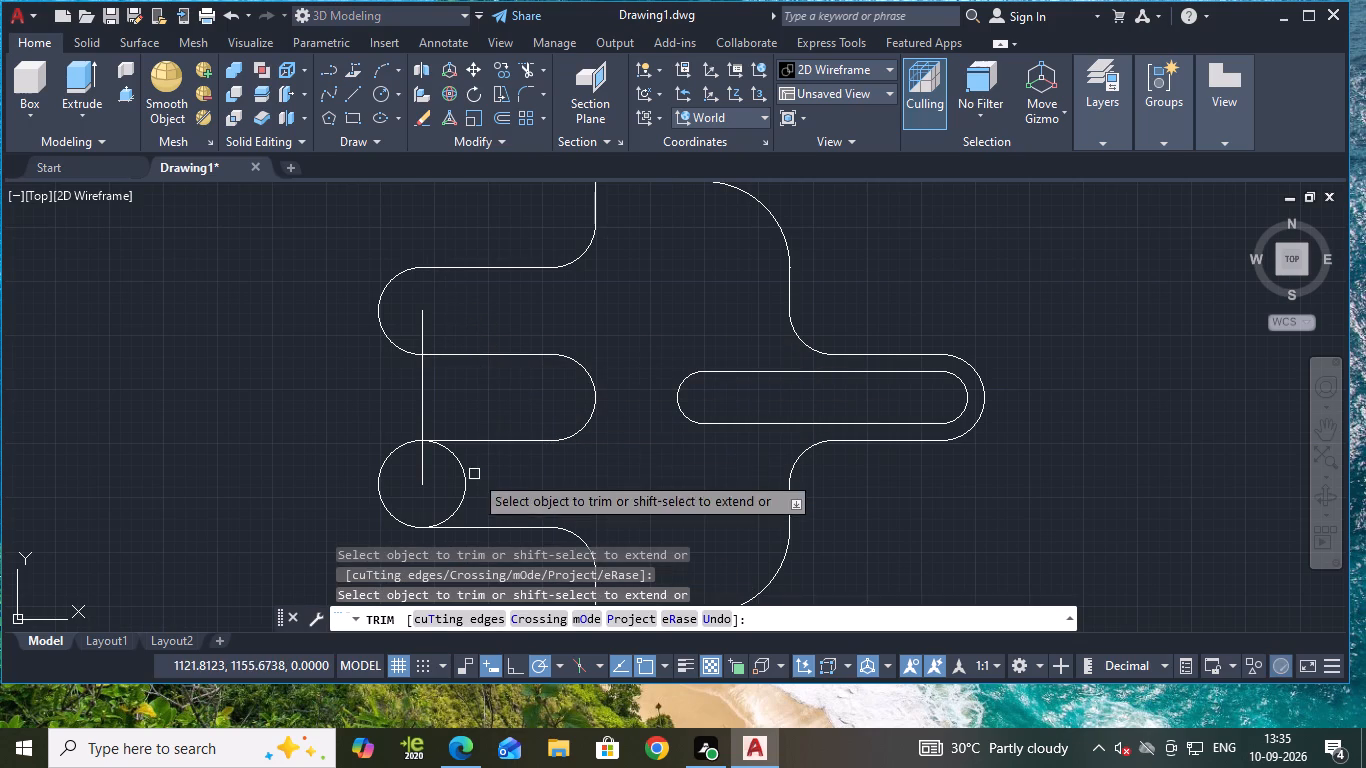
click(459, 481)
scroll(748, 497, down, 1)
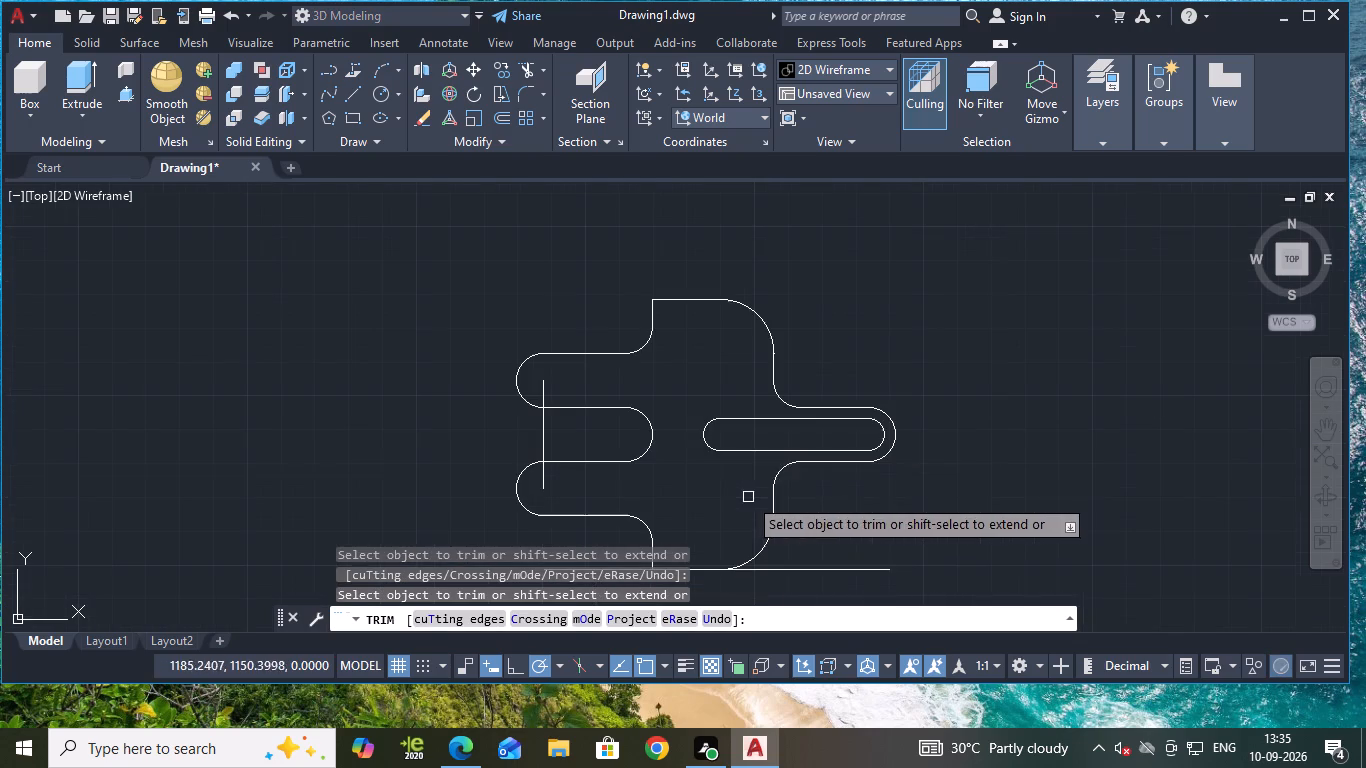
key(Escape)
Erase the vertical line joining the two prong ends and the long horizontal line along the profile's lower edge.
click(543, 440)
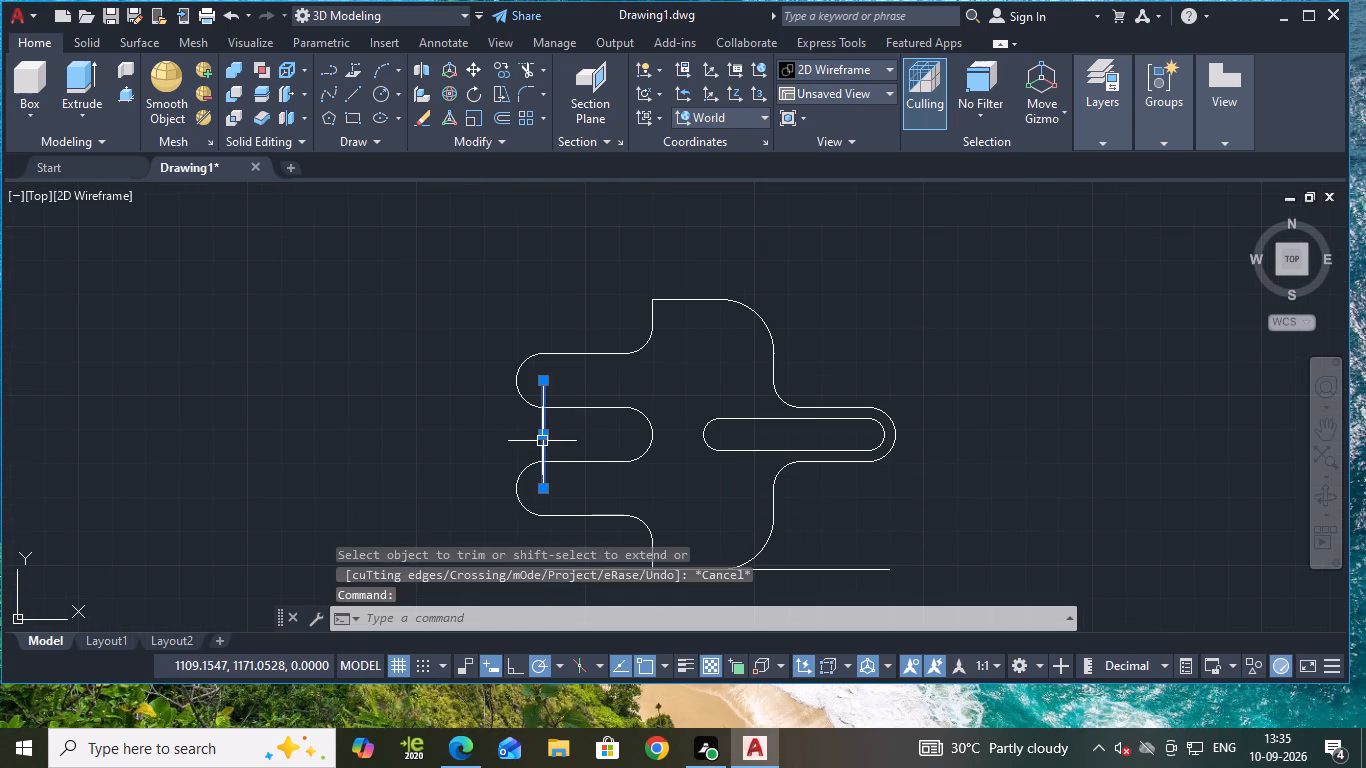
key(e)
key(Return)
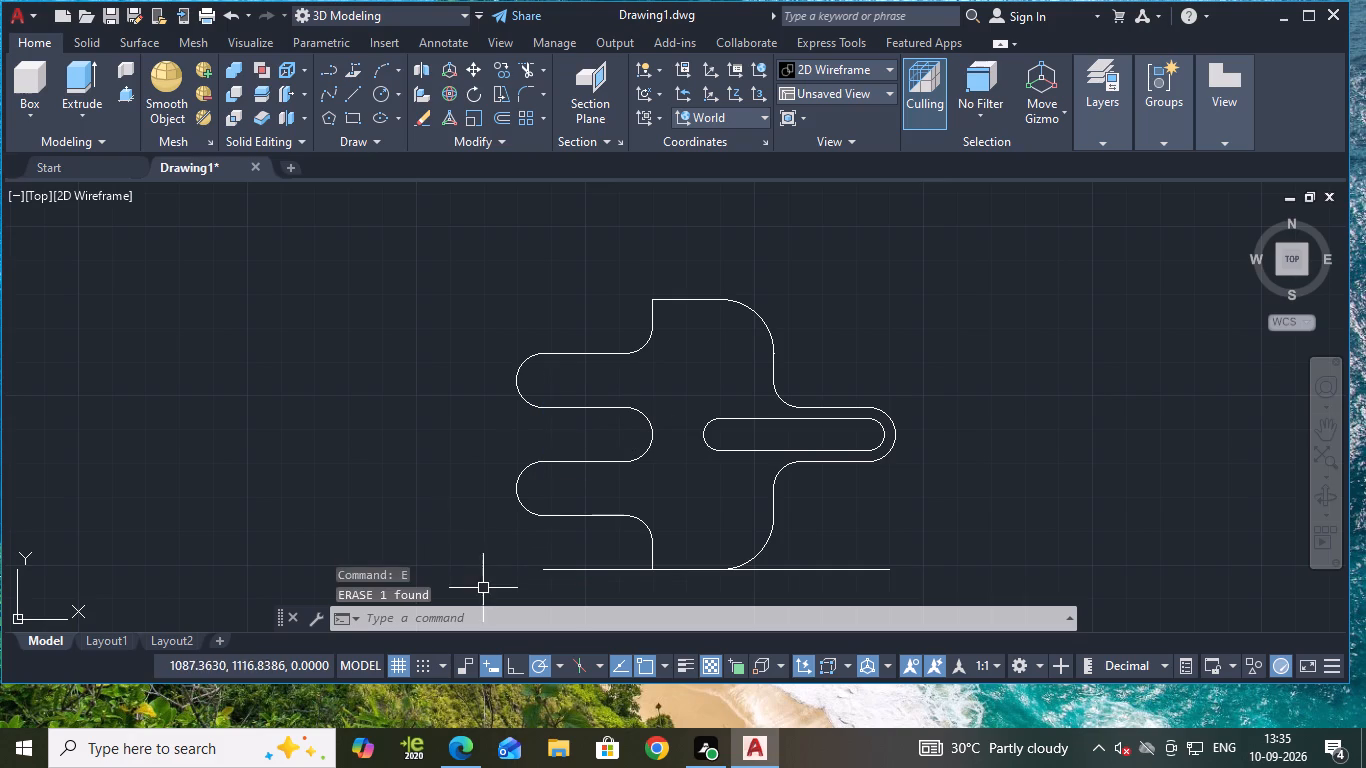
click(786, 567)
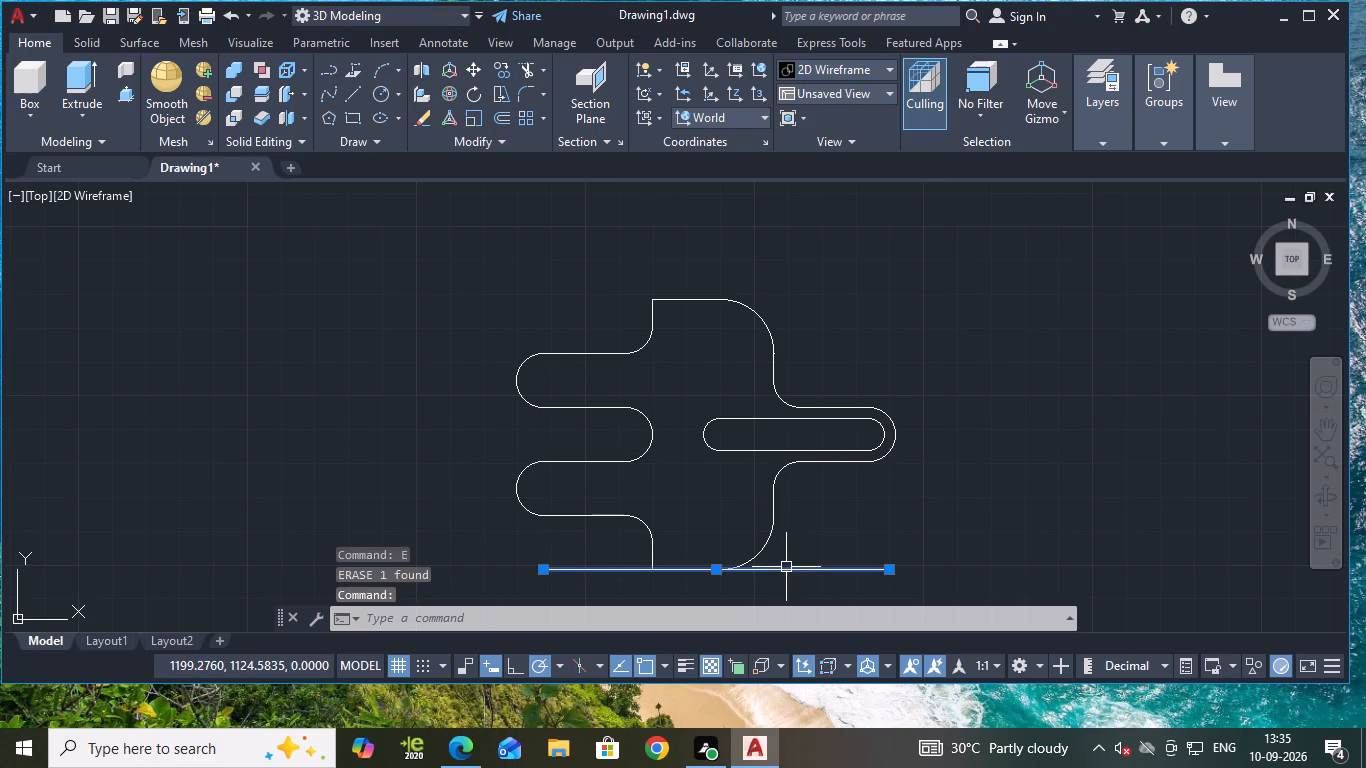
key(e)
key(Return)
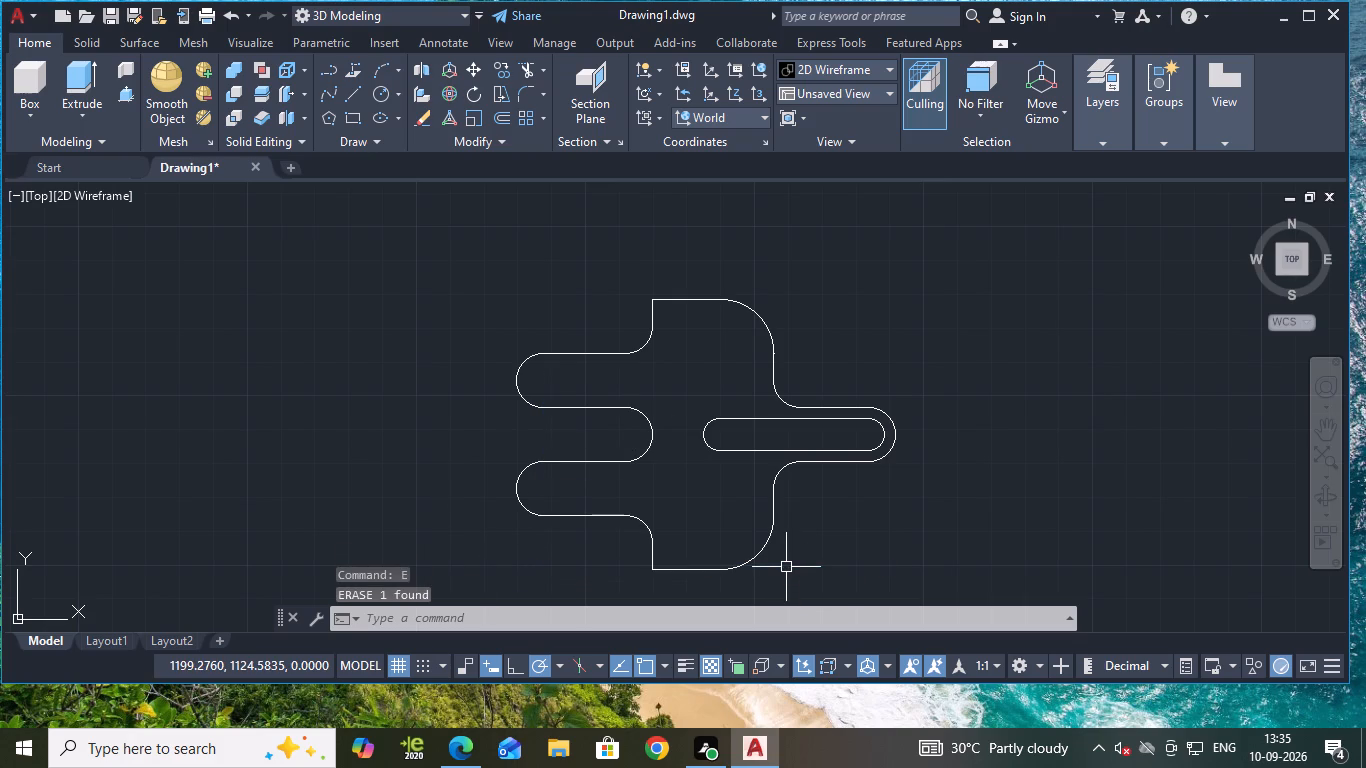
Save the drawing as "machined forked type mechanical component" in the desktop folder VAMSI, subfolder 10-9-26.
key(ctrl+s)
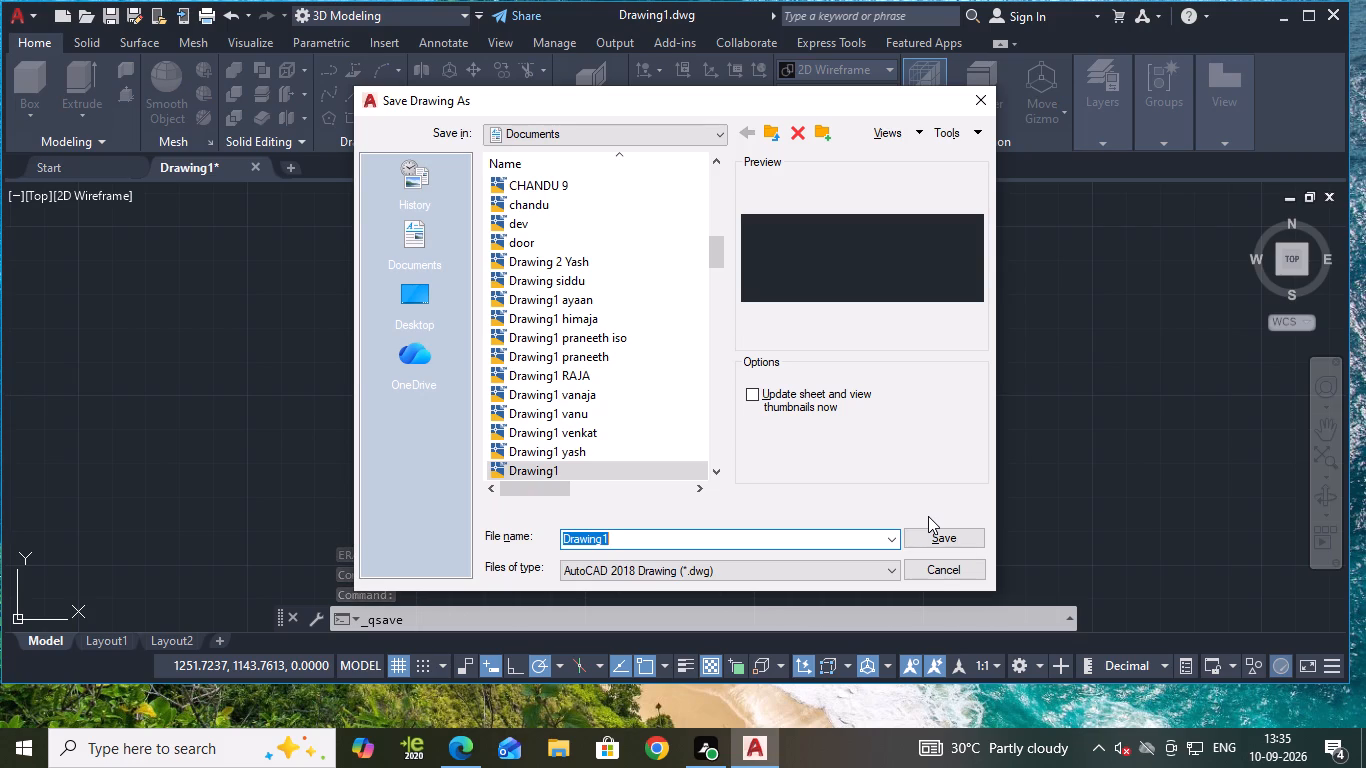
double_click(420, 315)
double_click(555, 319)
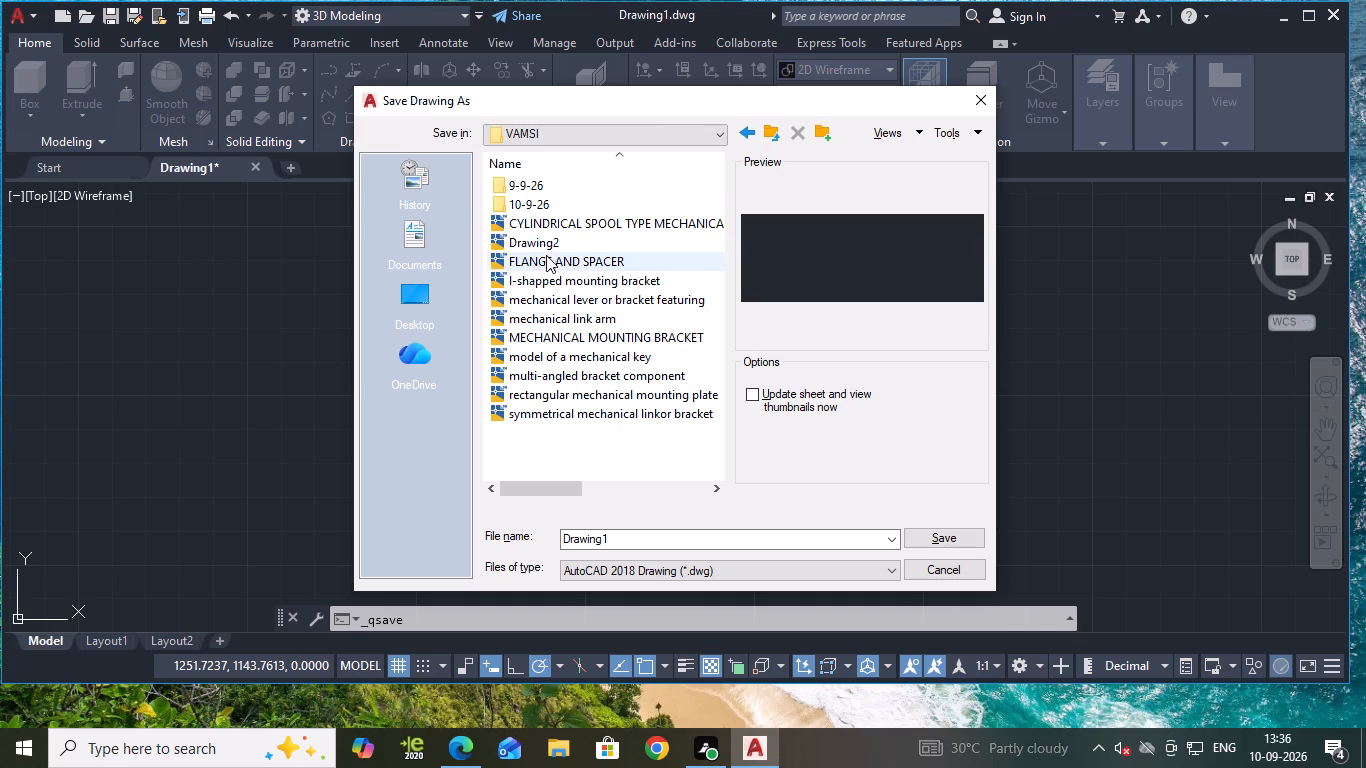
double_click(529, 198)
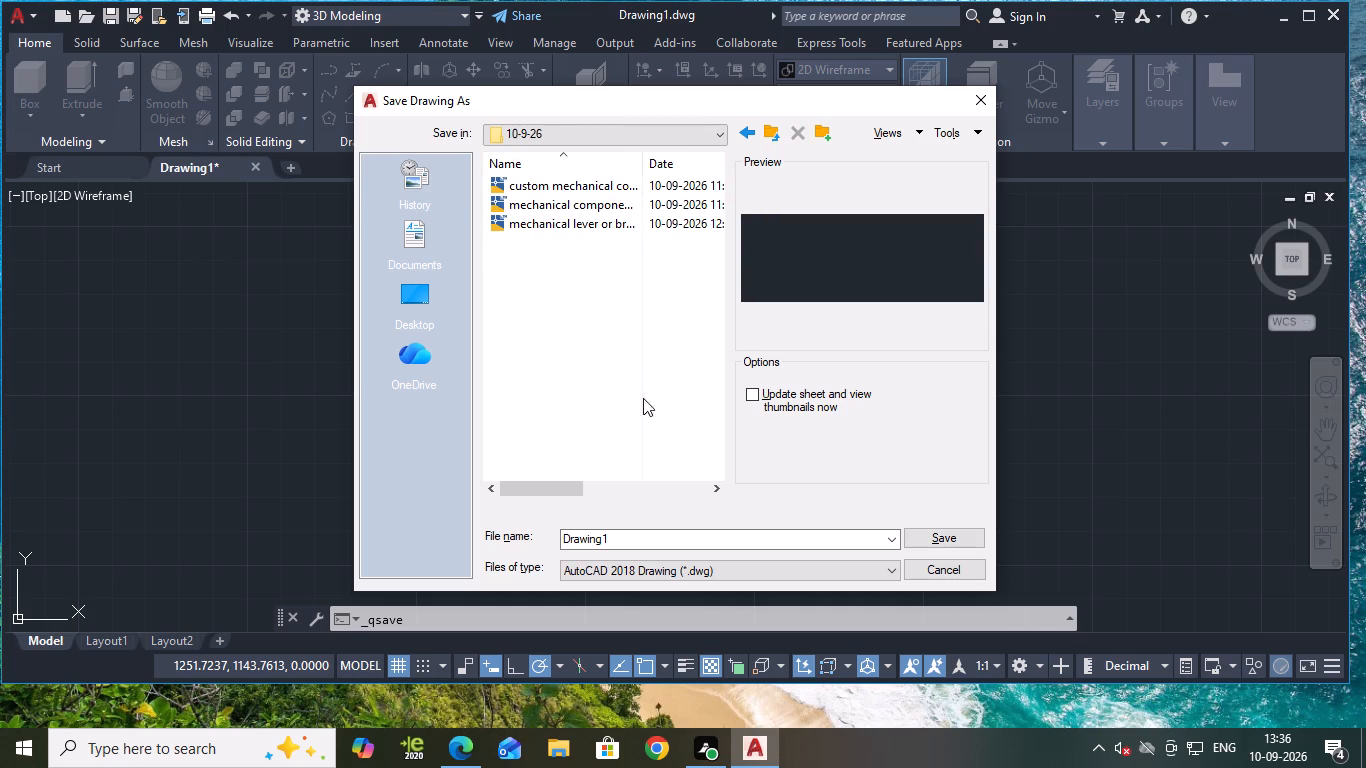
click(652, 532)
text(machi)
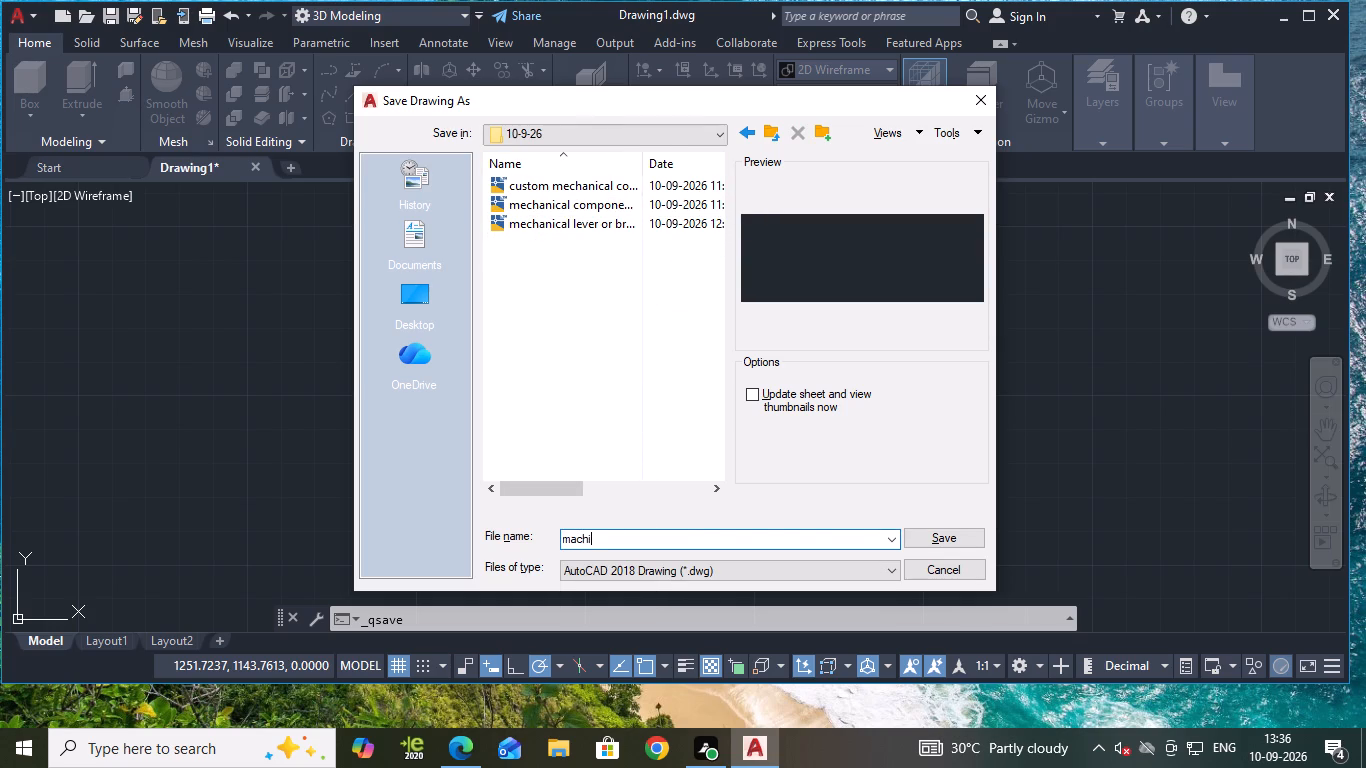
text(ned)
key(space)
text(forked)
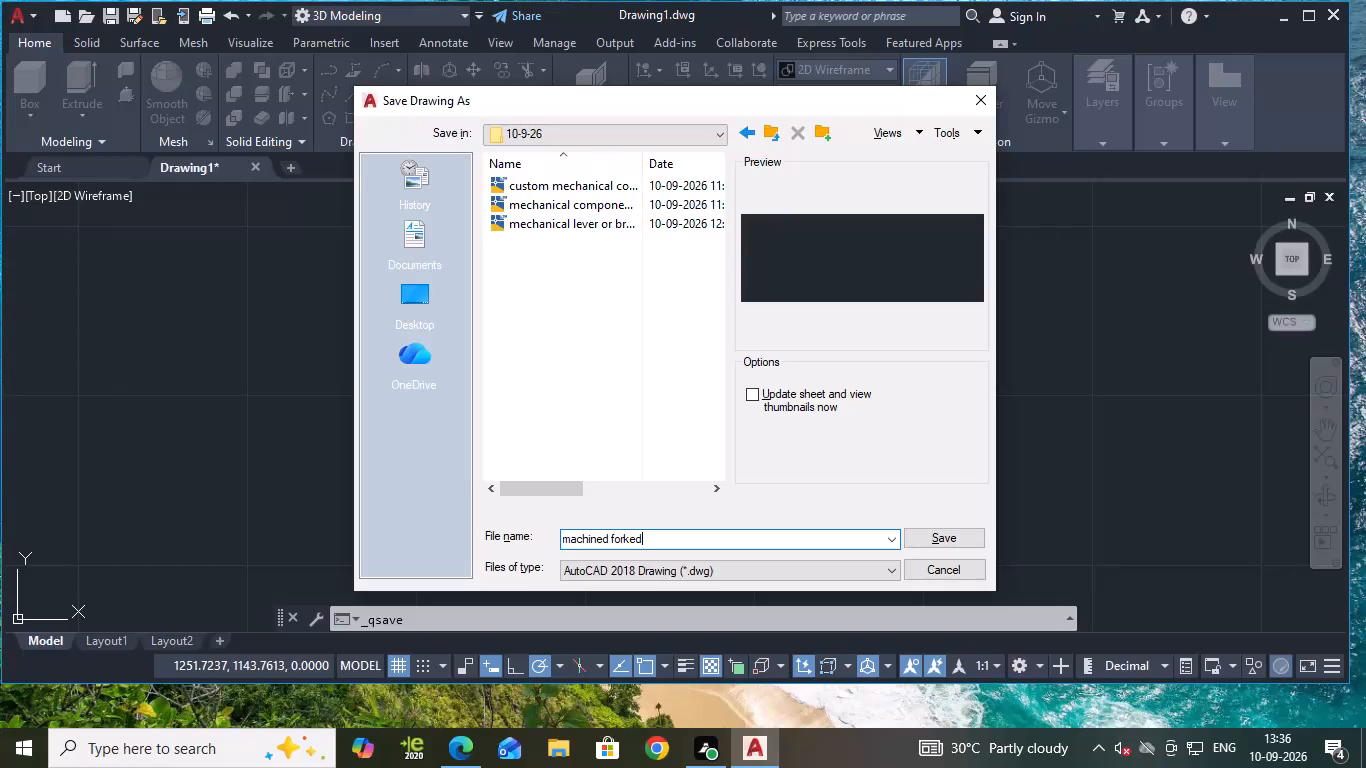
key(space)
text(type)
key(space)
text(mechanical component)
key(Return)
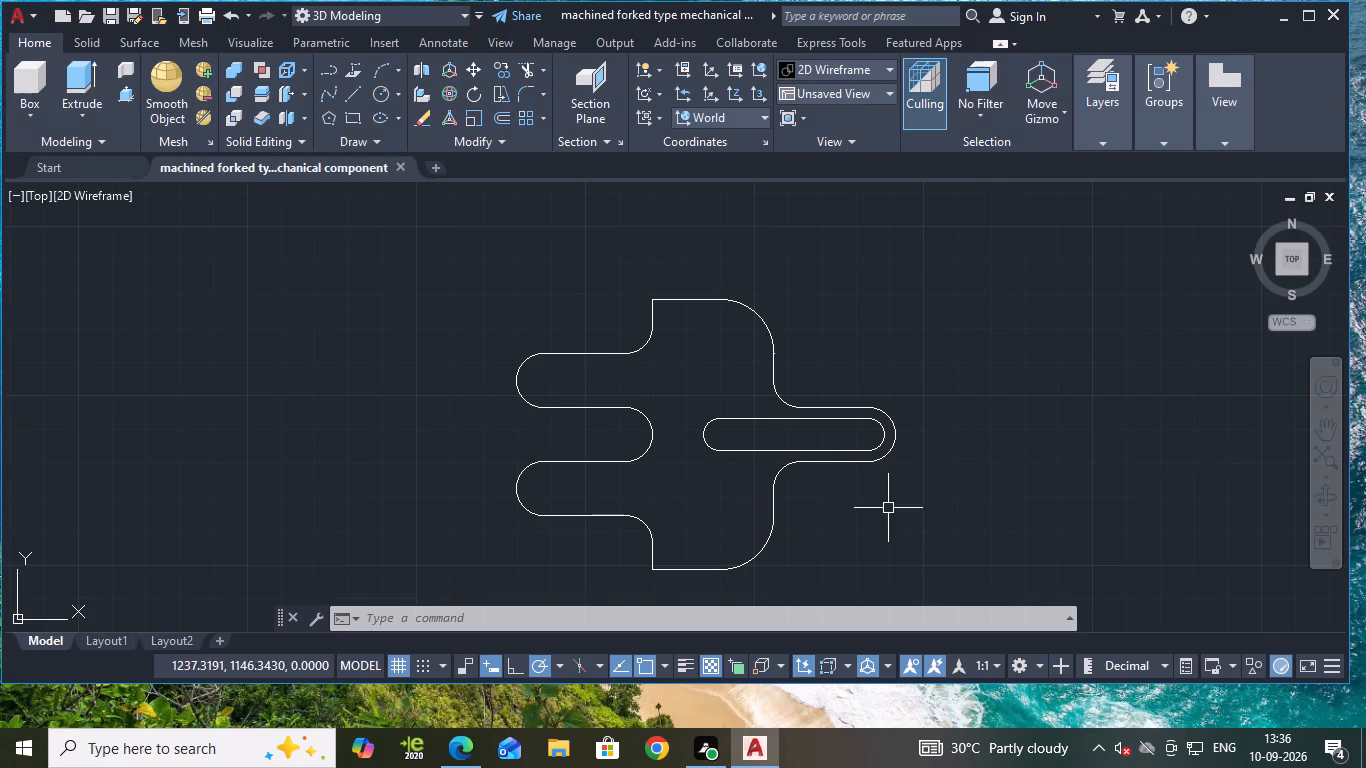
Switch the model to the SW Isometric view.
click(817, 89)
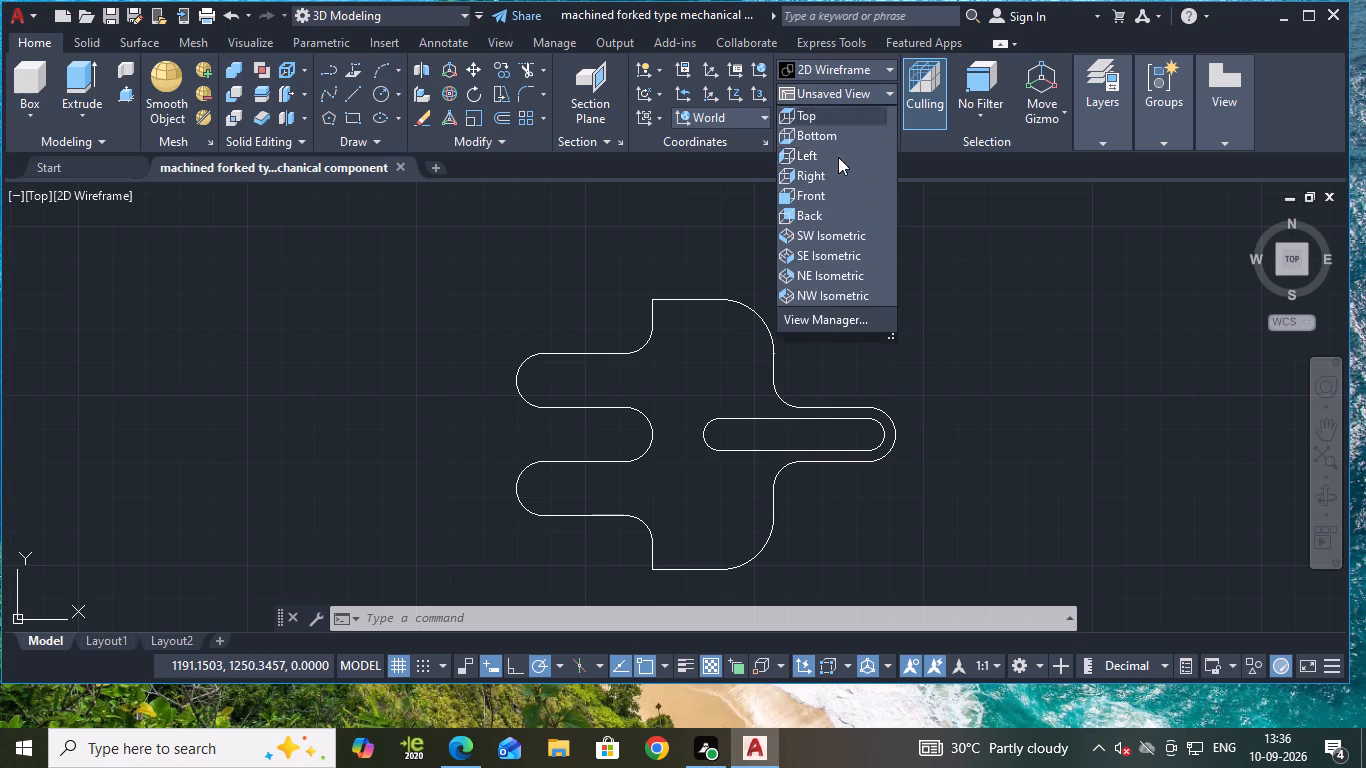
click(841, 241)
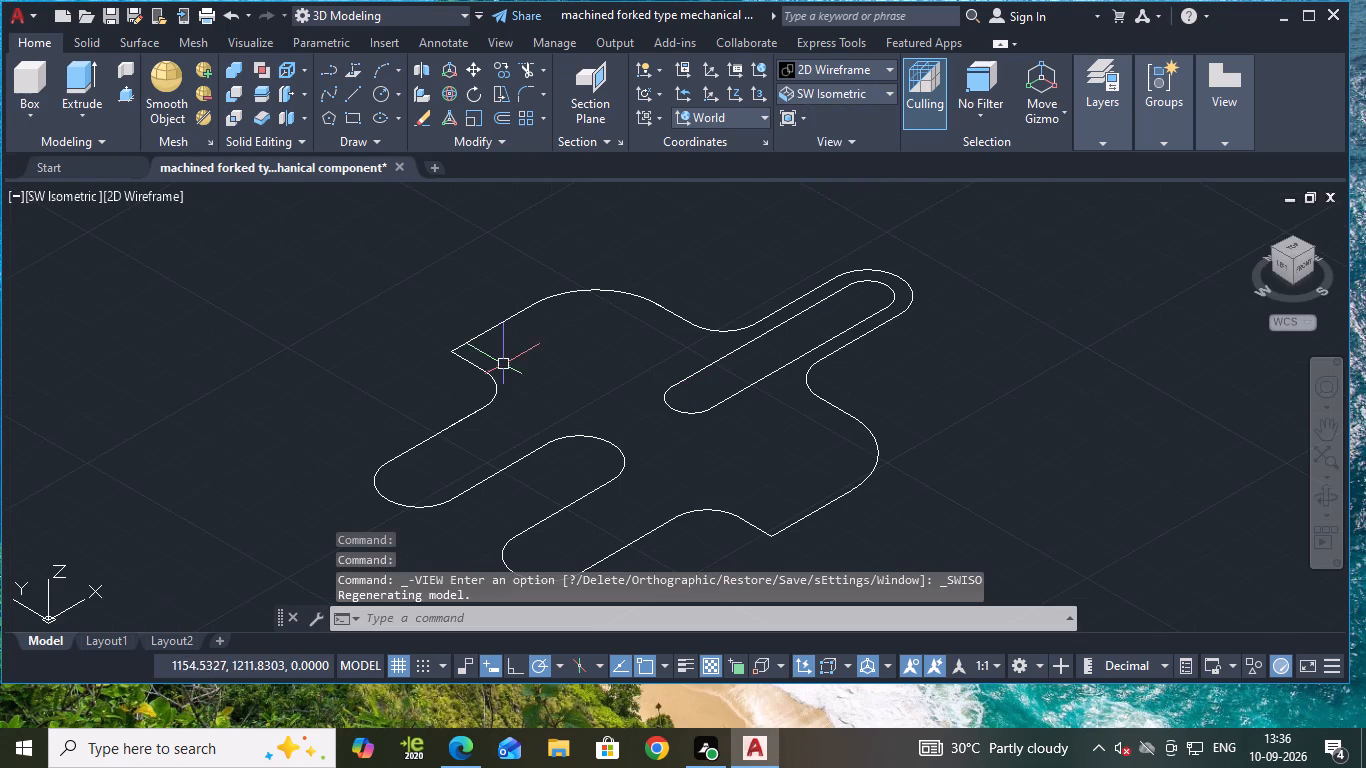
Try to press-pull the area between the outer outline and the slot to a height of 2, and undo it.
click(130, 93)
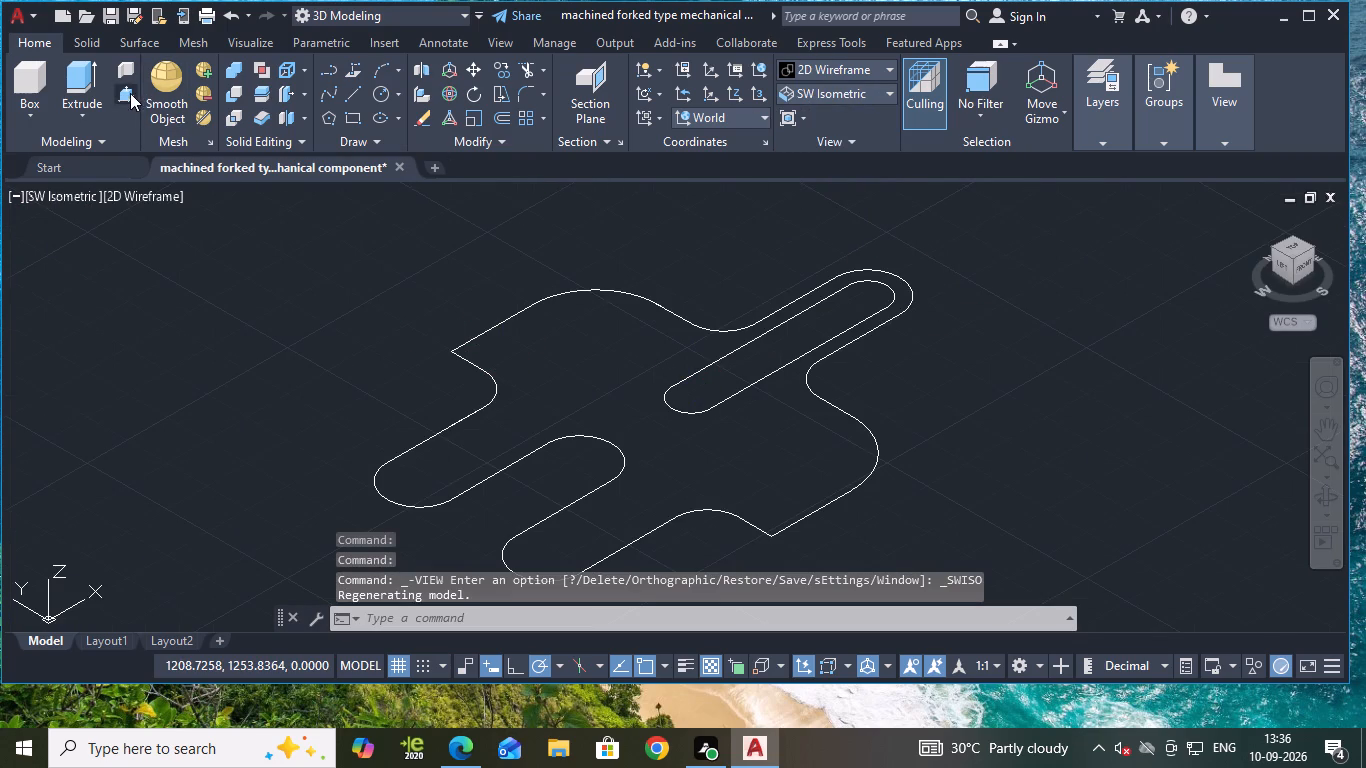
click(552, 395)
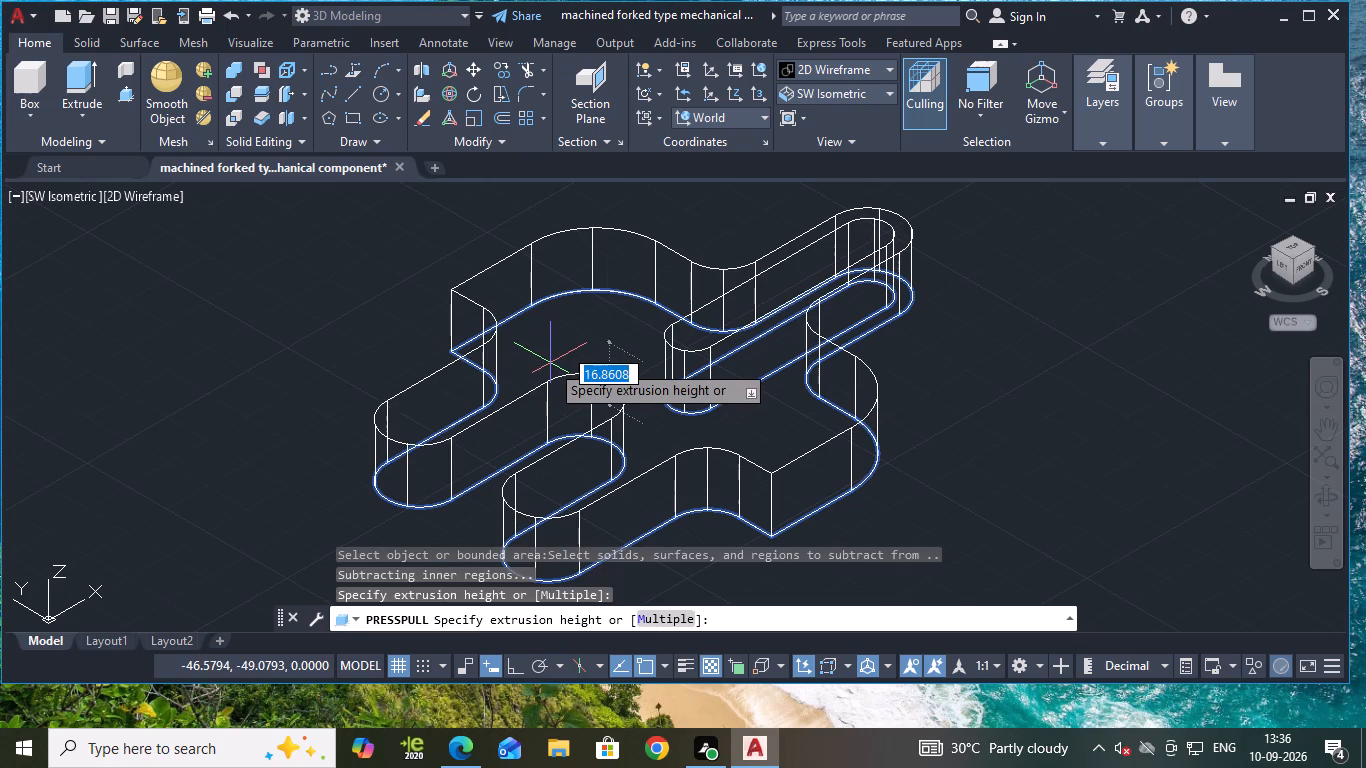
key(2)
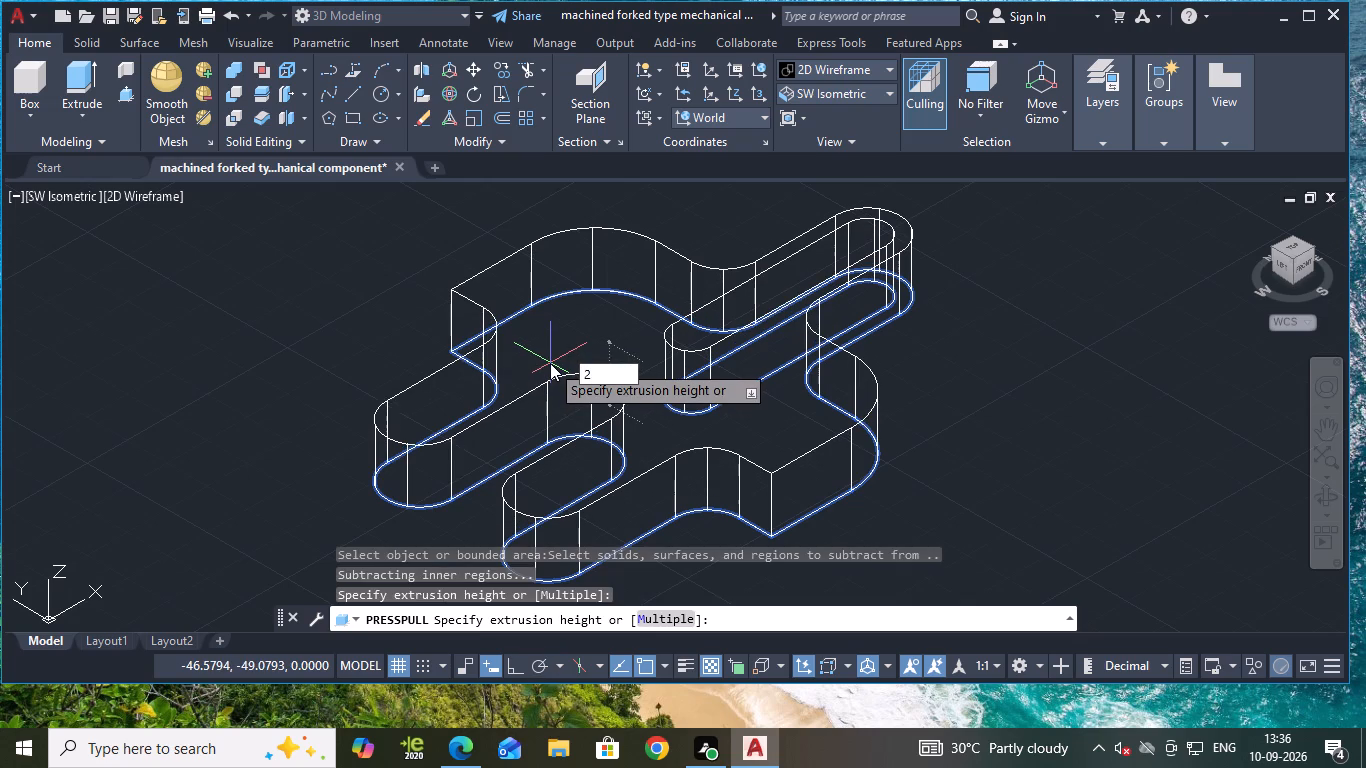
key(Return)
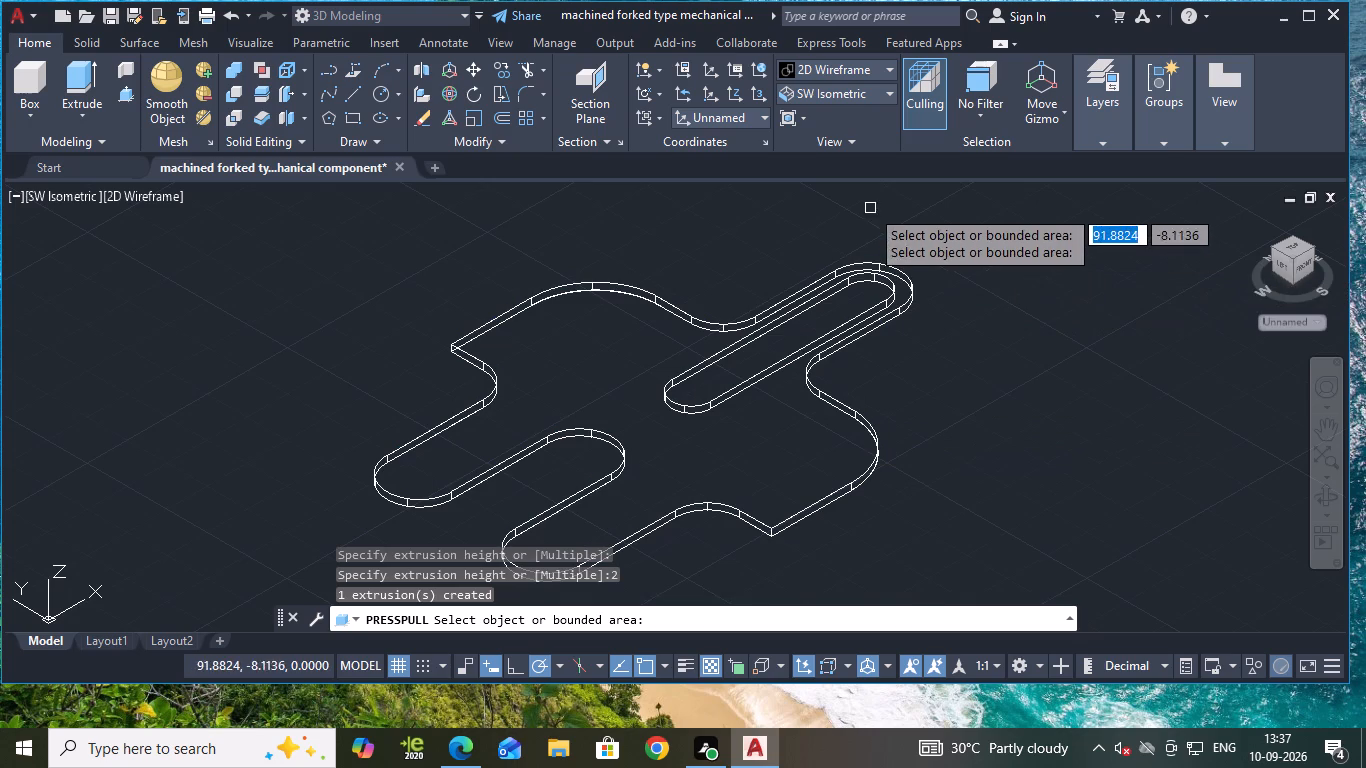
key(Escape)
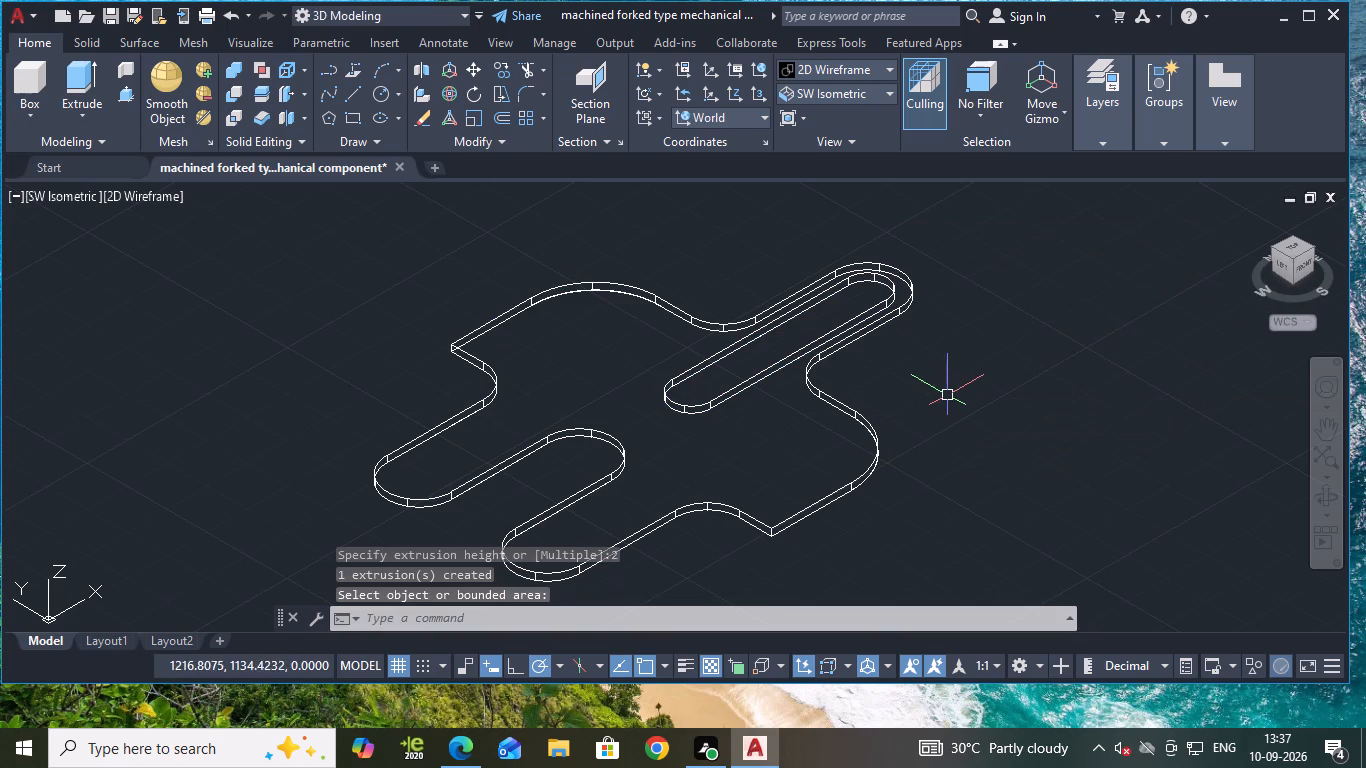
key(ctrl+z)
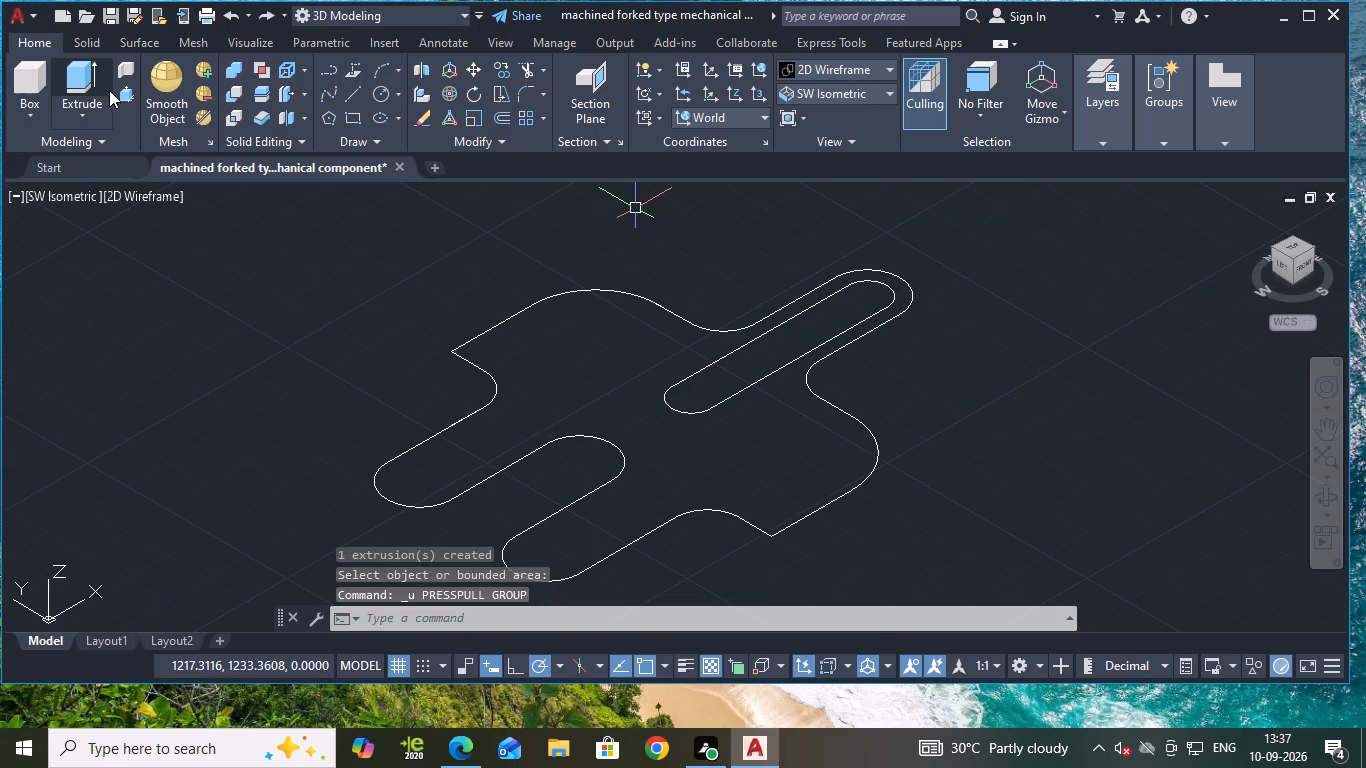
Press-pull the area between the outer outline and the slot to a height of 23.
click(119, 90)
click(658, 401)
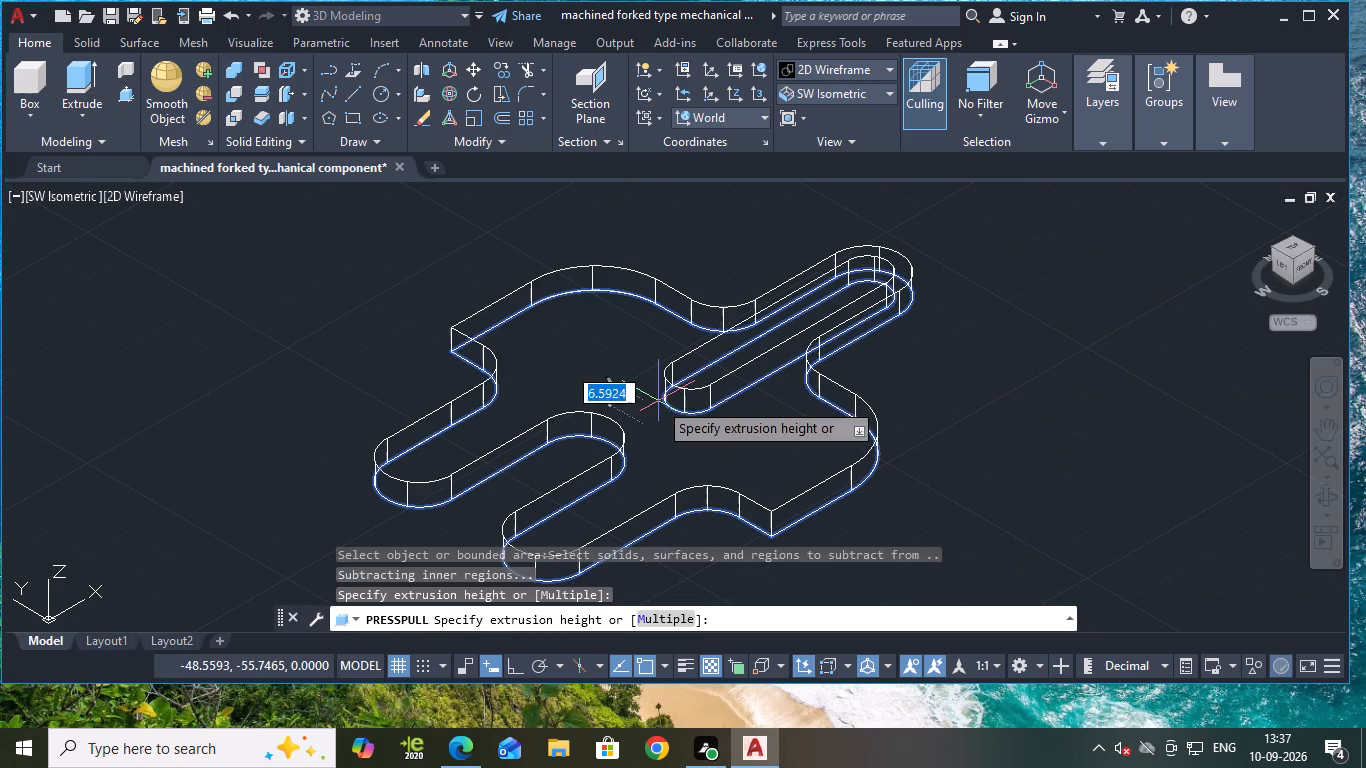
text(253)
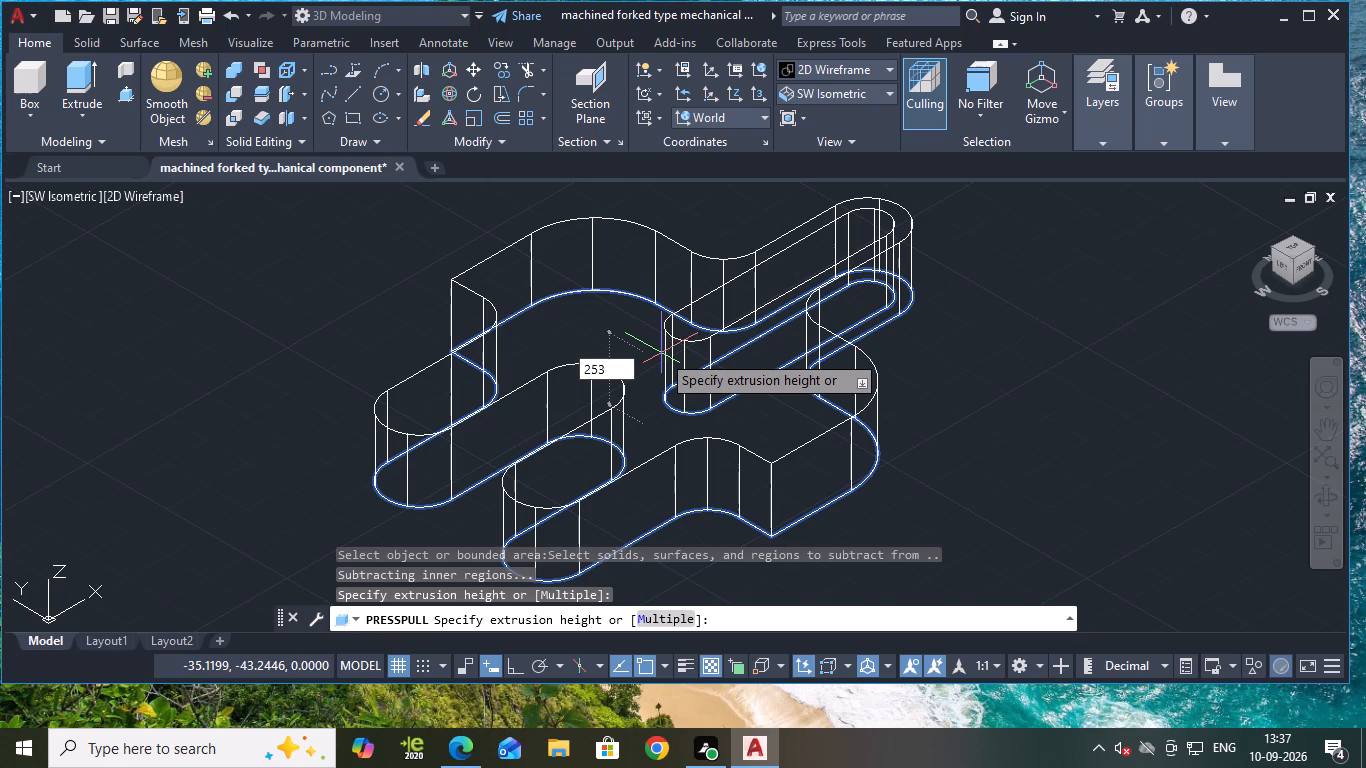
key(BackSpace)
key(BackSpace)
key(3)
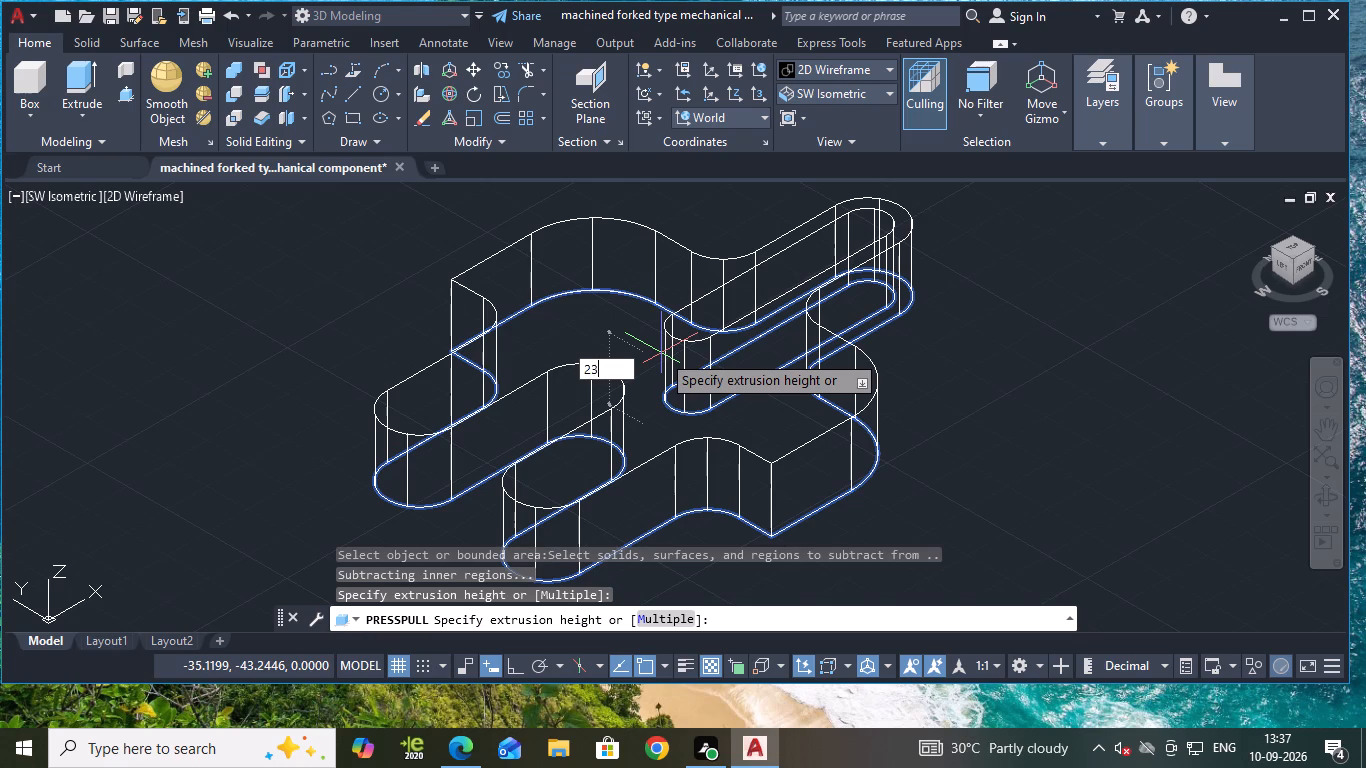
key(Return)
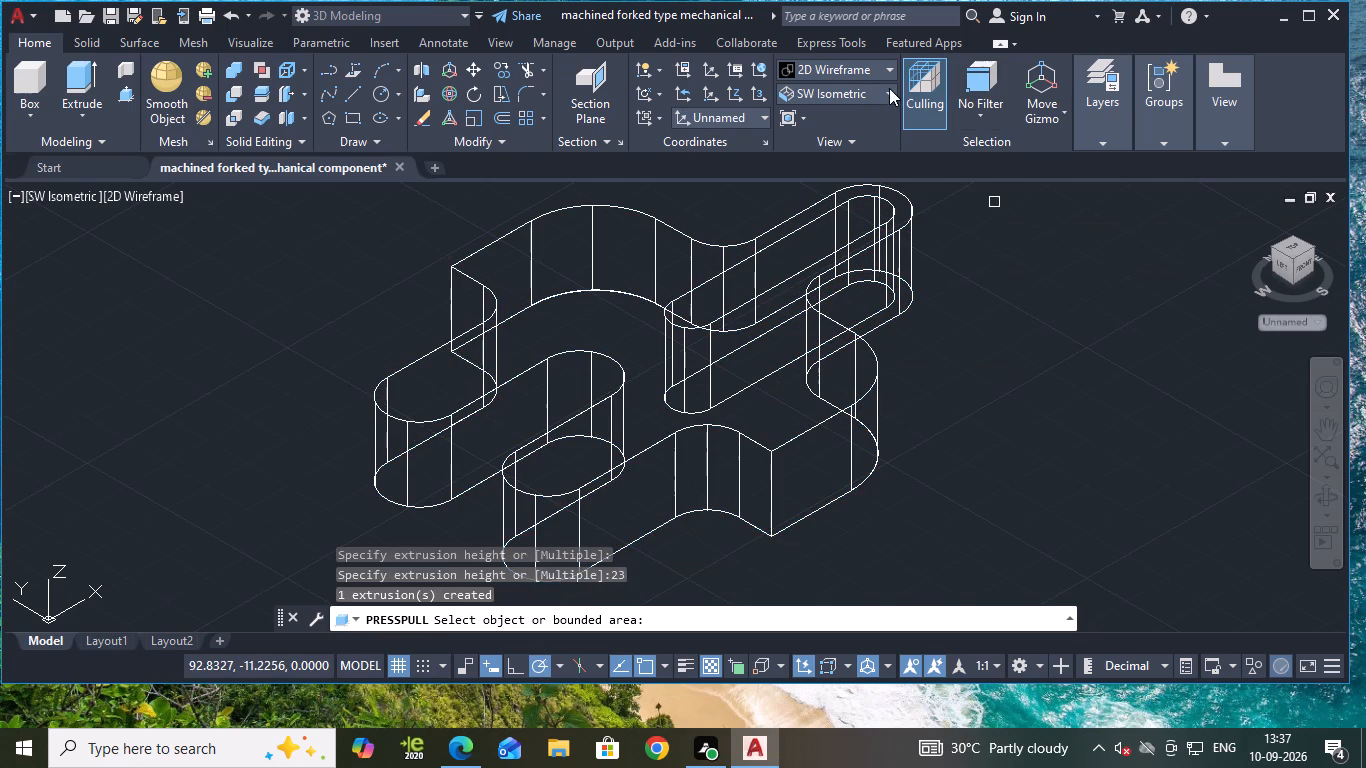
Set the visual style to Shades of Gray.
click(881, 58)
click(895, 68)
click(879, 67)
click(877, 69)
click(975, 194)
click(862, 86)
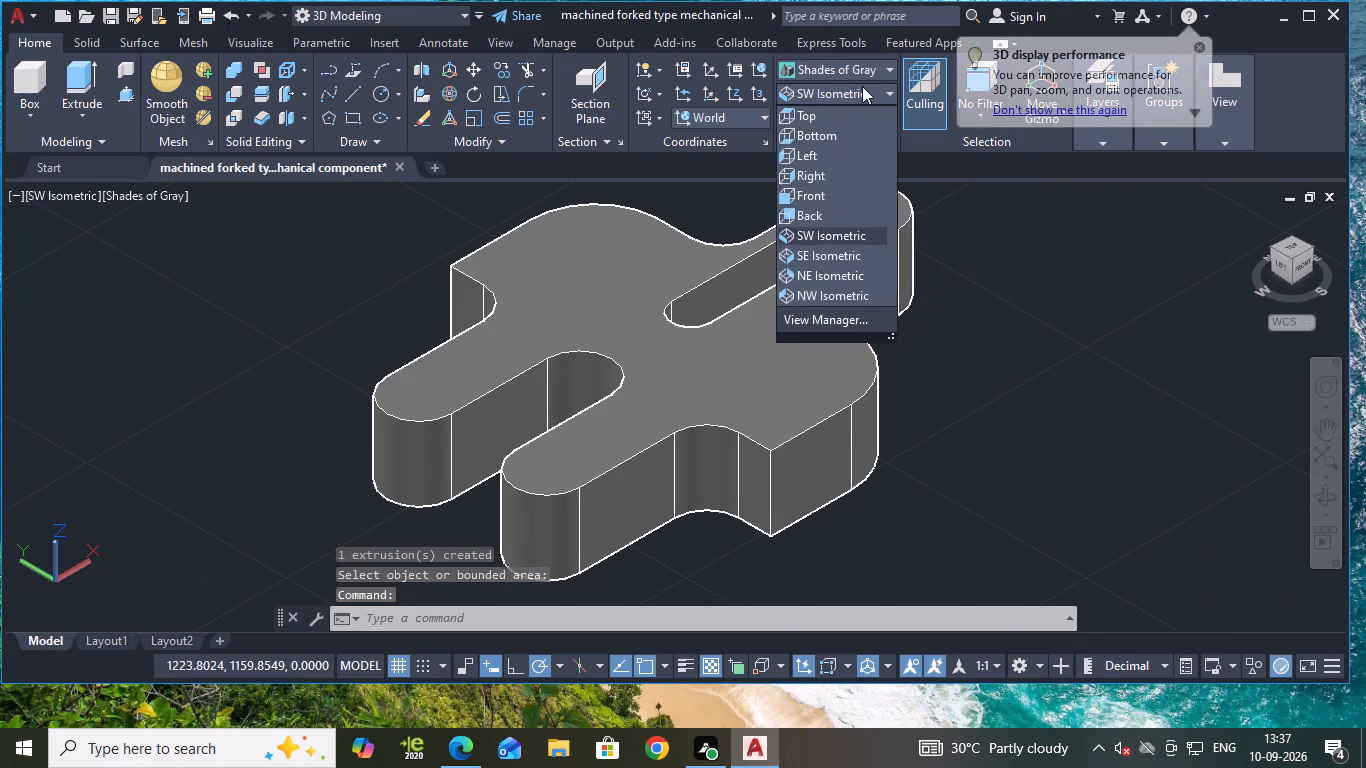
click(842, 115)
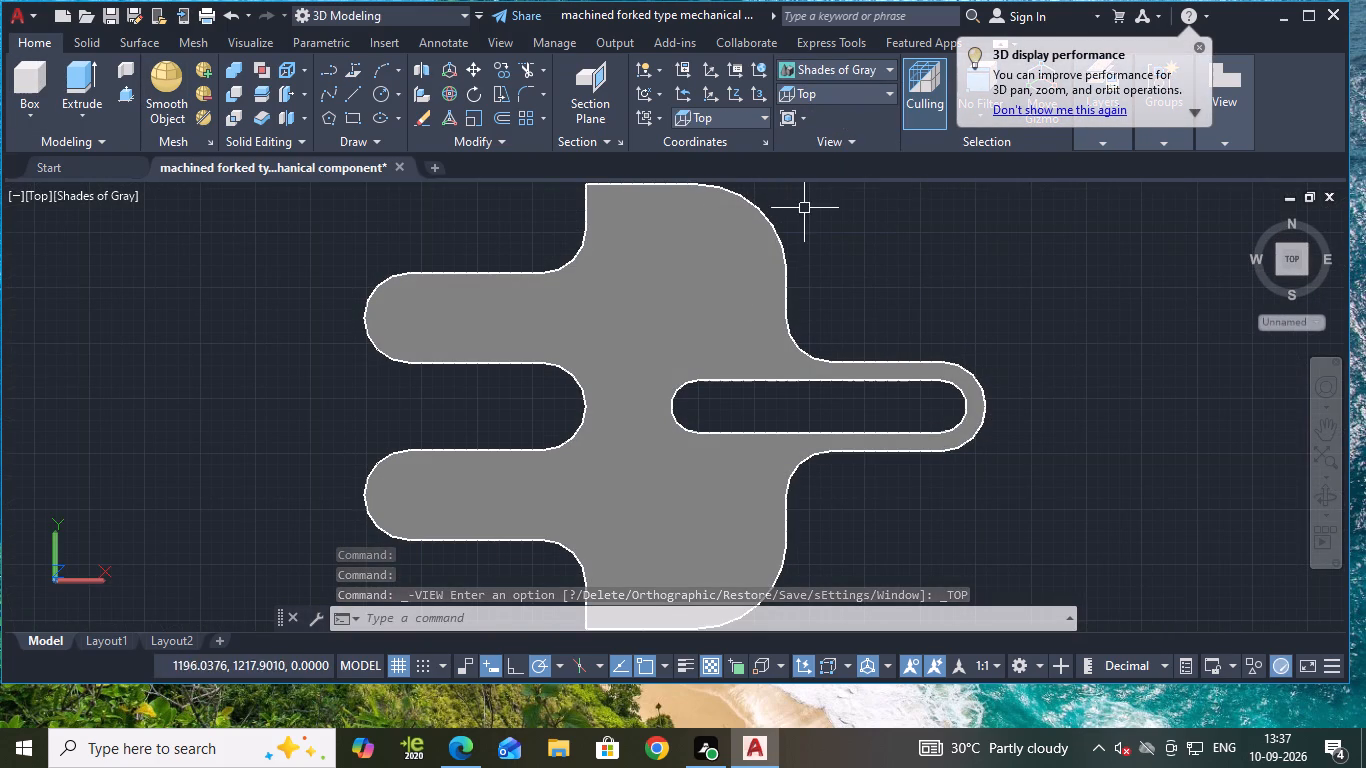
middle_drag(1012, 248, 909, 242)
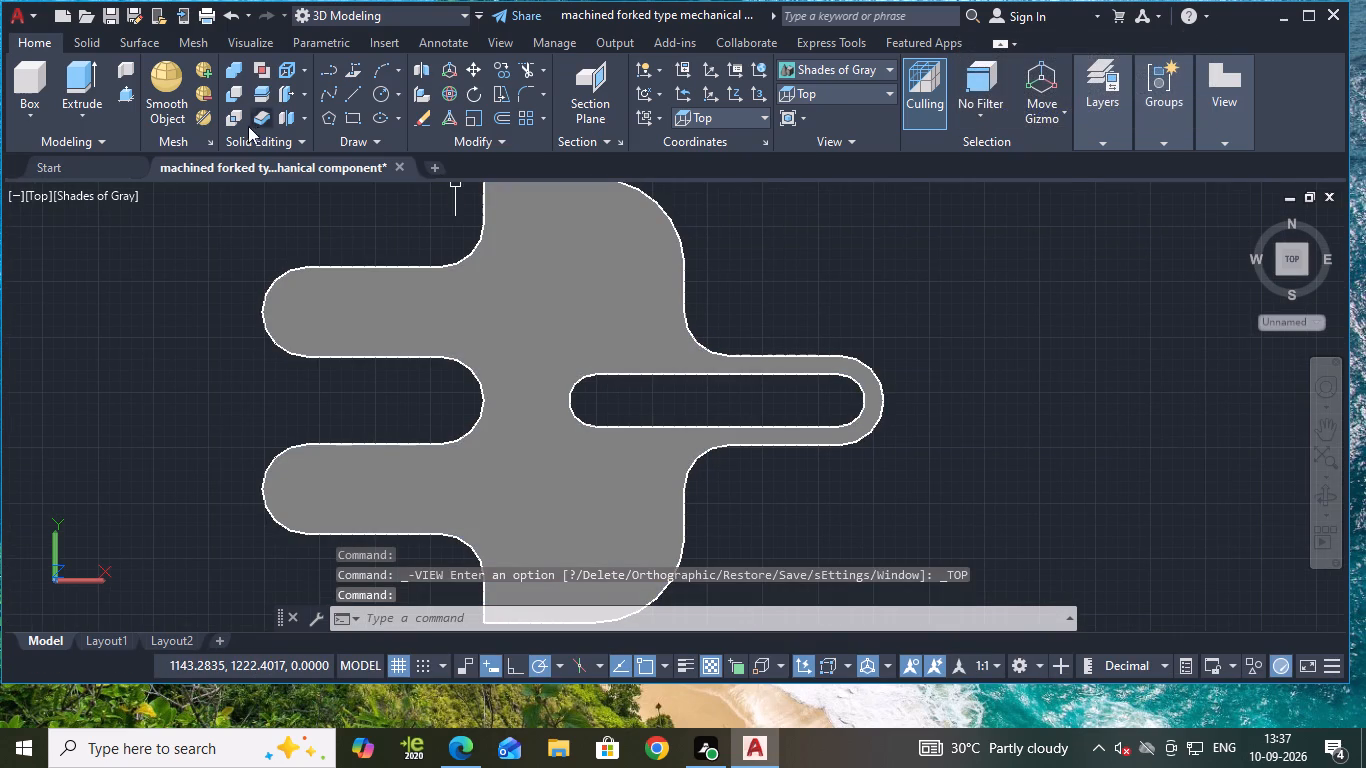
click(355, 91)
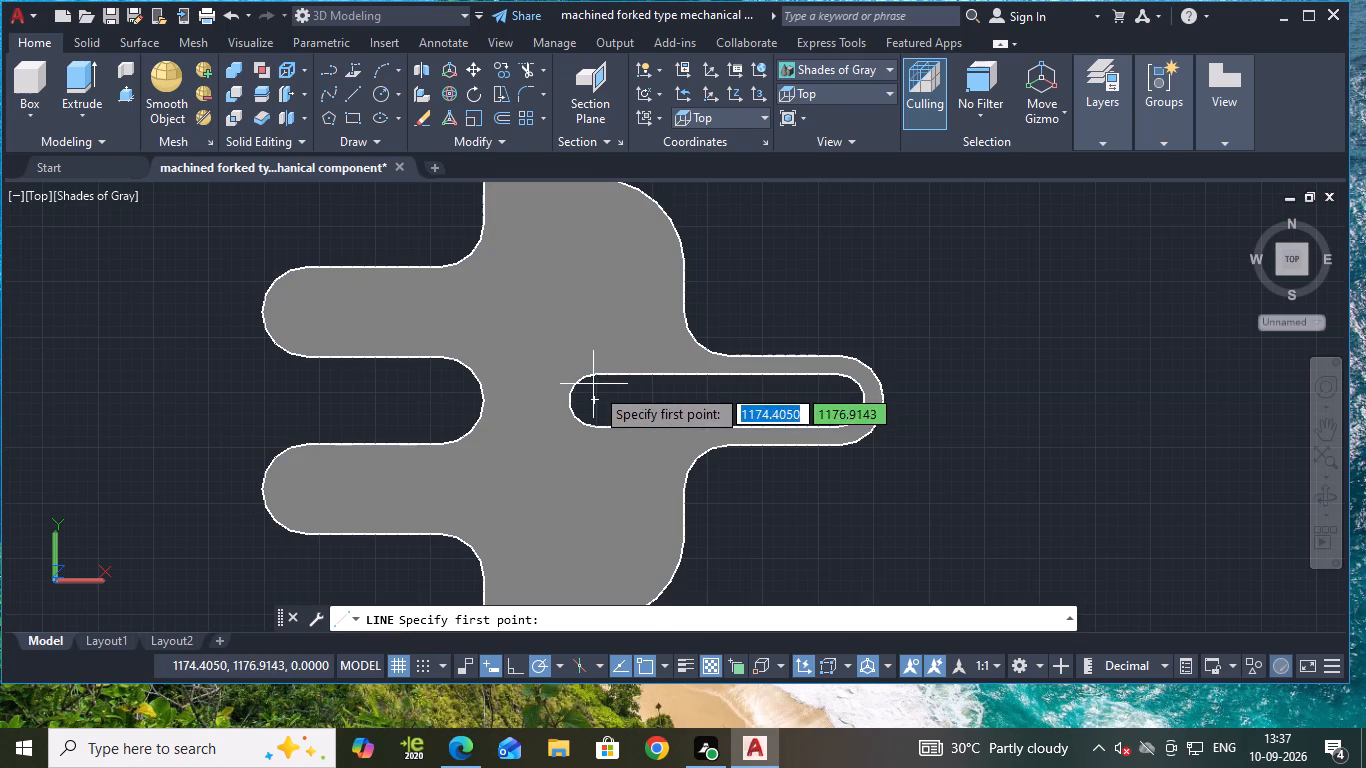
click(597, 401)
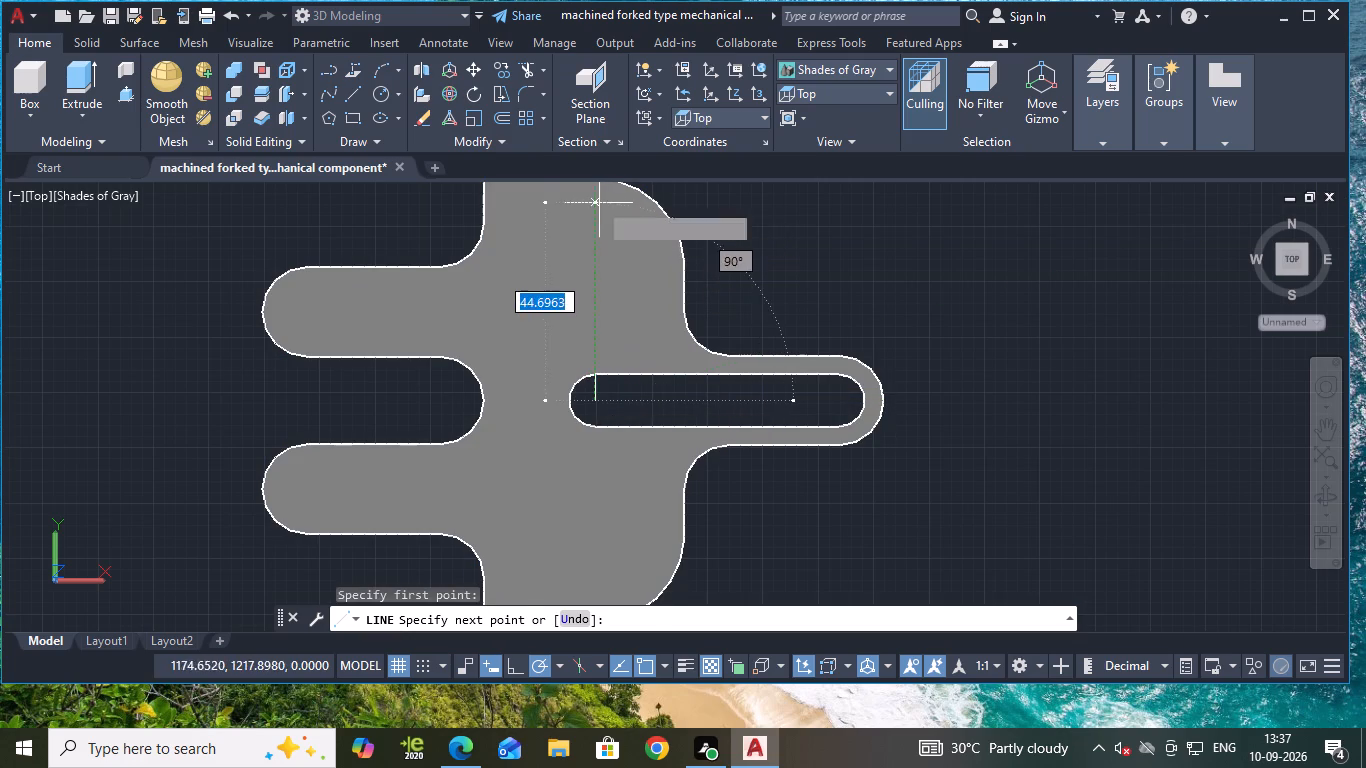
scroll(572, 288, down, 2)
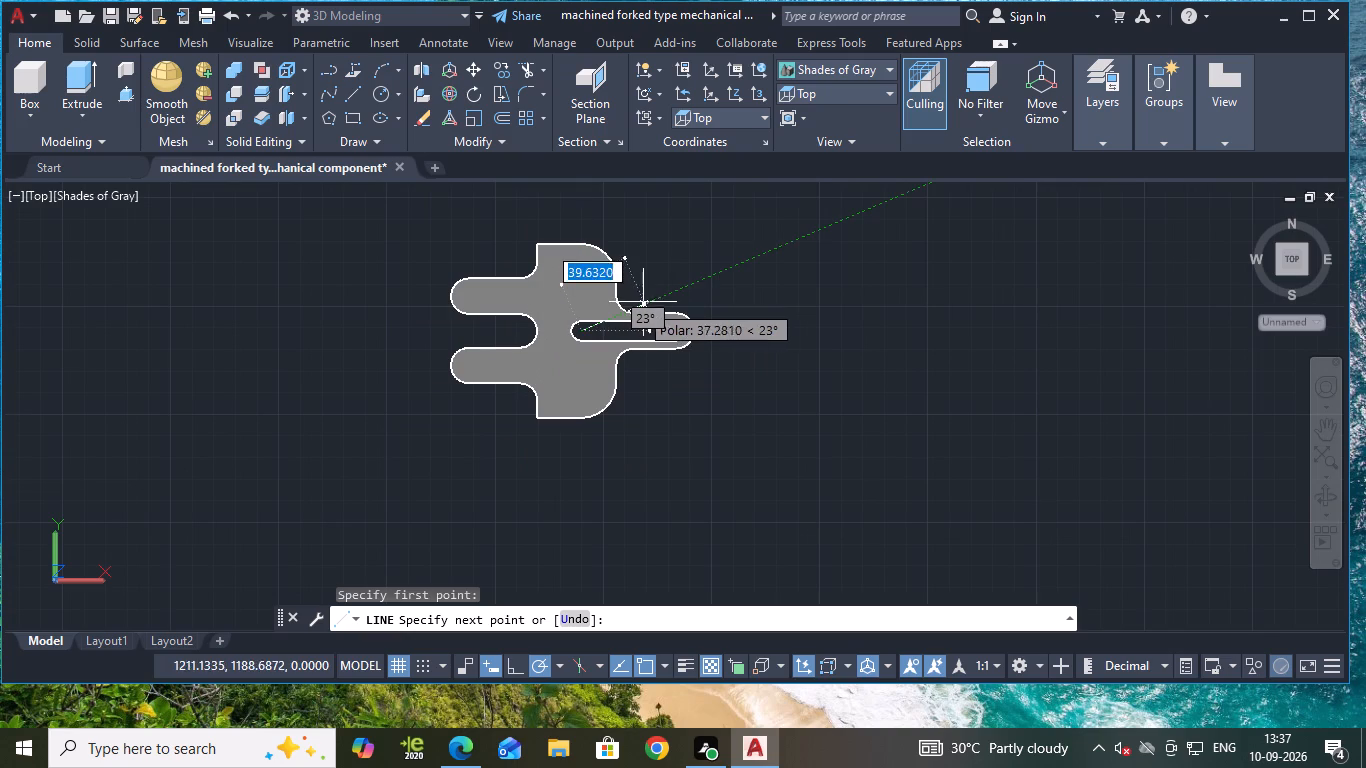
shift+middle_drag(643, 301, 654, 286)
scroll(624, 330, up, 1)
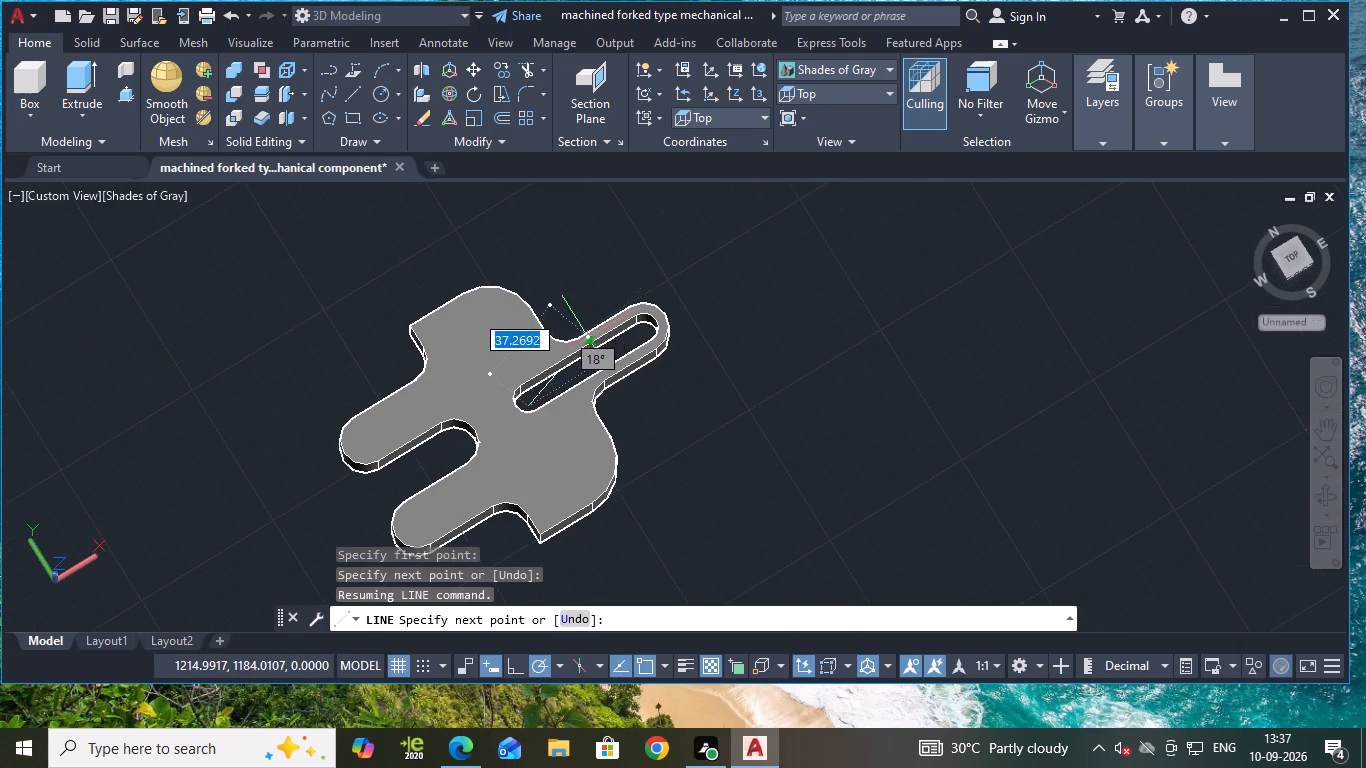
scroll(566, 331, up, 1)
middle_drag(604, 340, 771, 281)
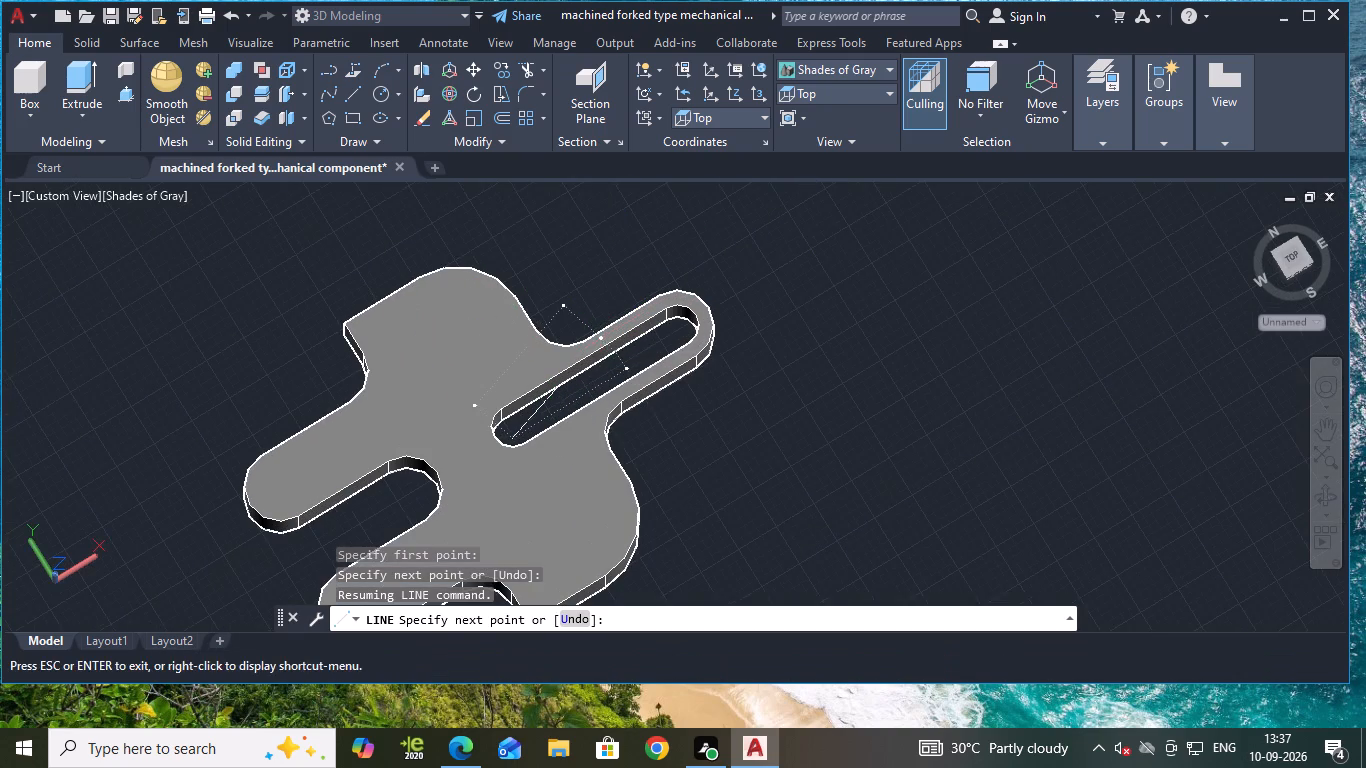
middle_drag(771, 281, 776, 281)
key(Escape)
Start drawing a line on the top face of the forked solid.
shift+middle_drag(821, 399, 841, 350)
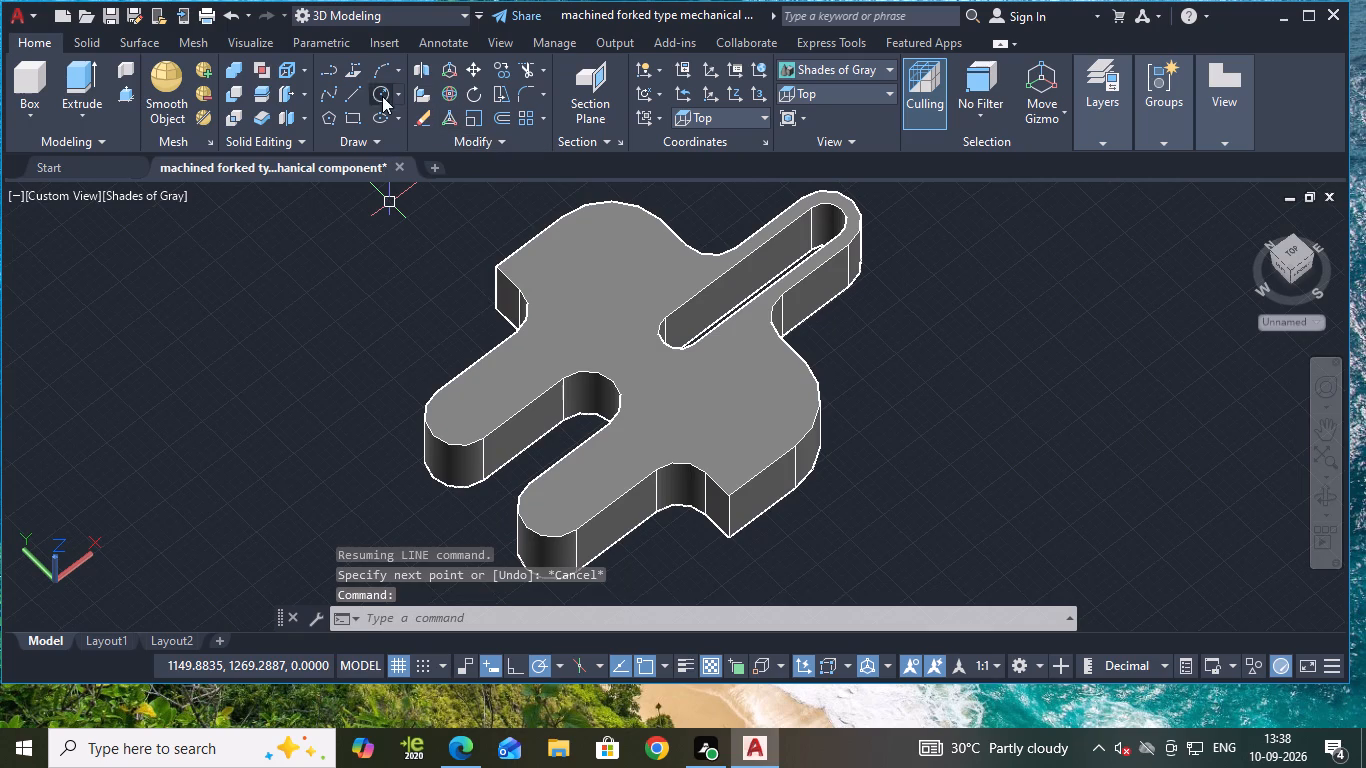
click(356, 91)
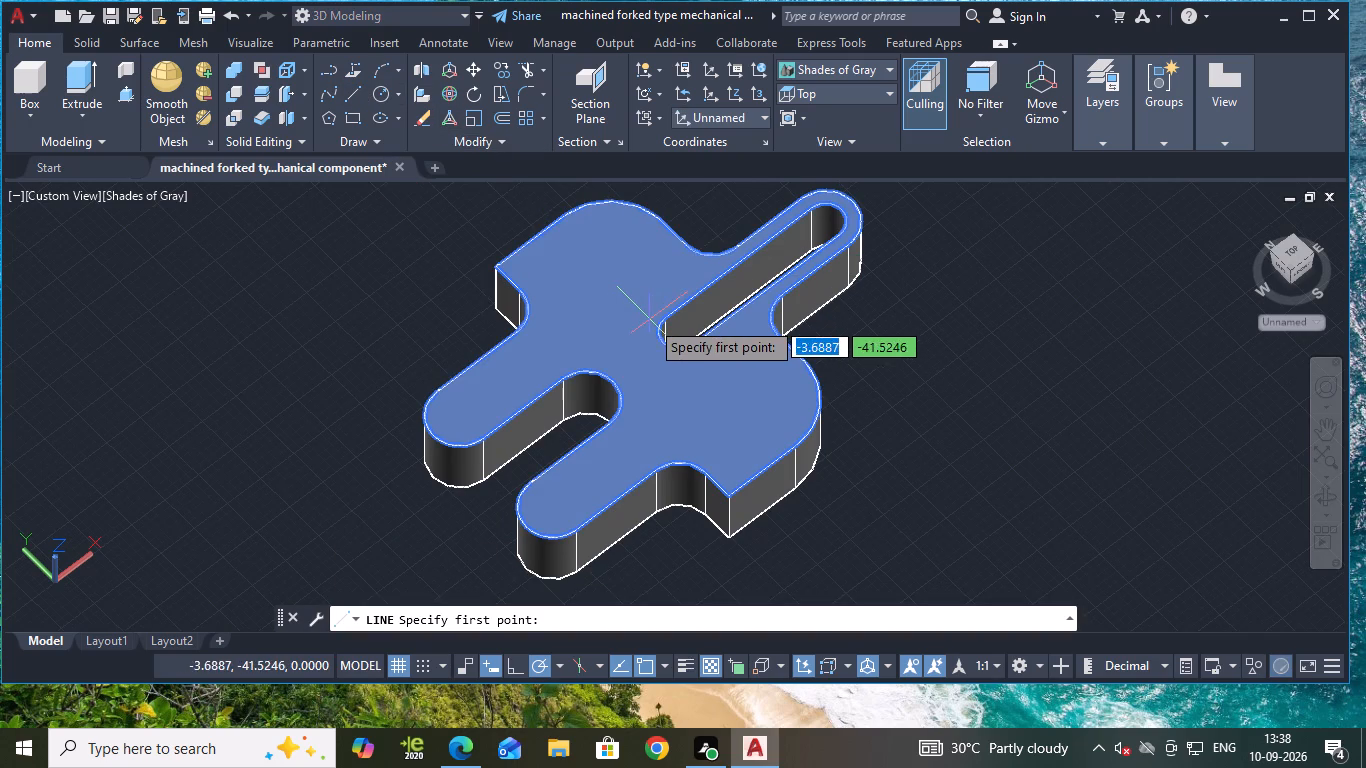
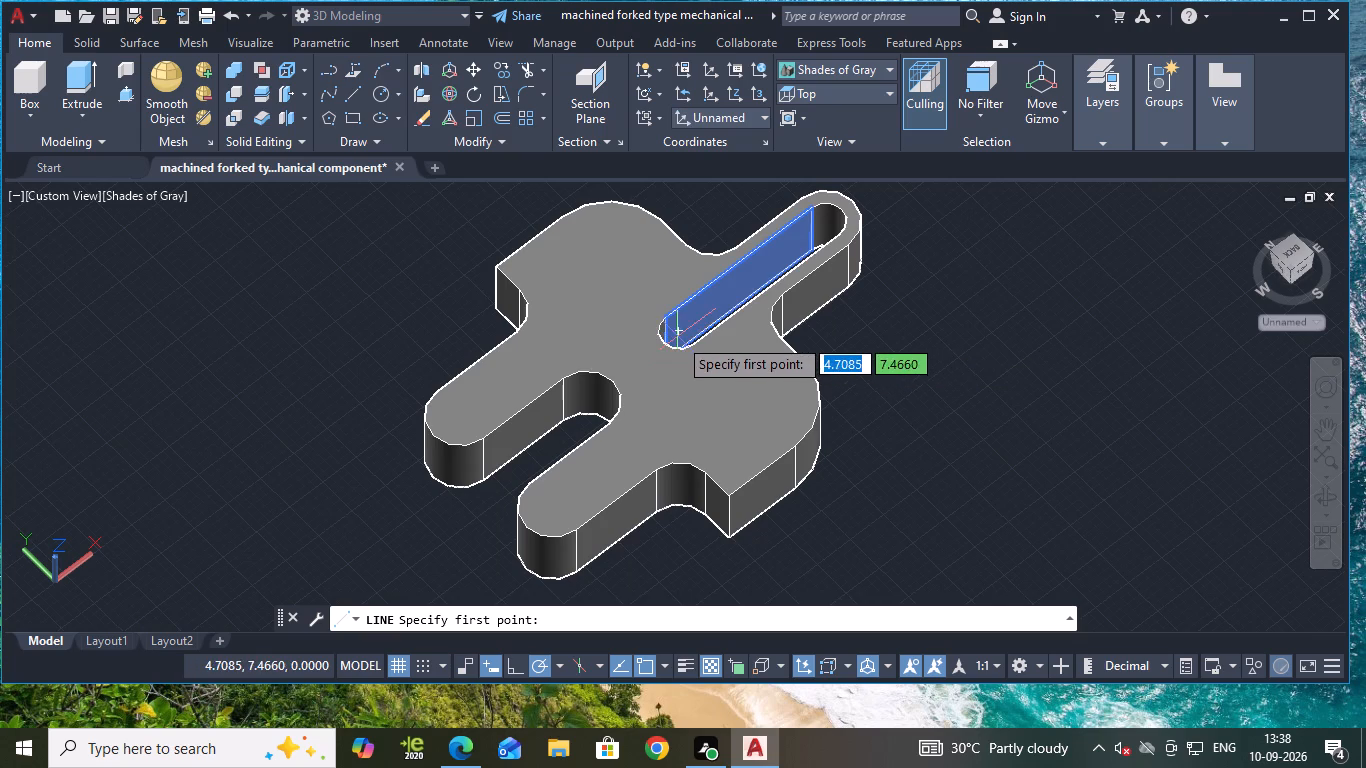
Draw a line about 72 long from the slot's inner end center across the top face, perpendicular to the slot.
click(676, 334)
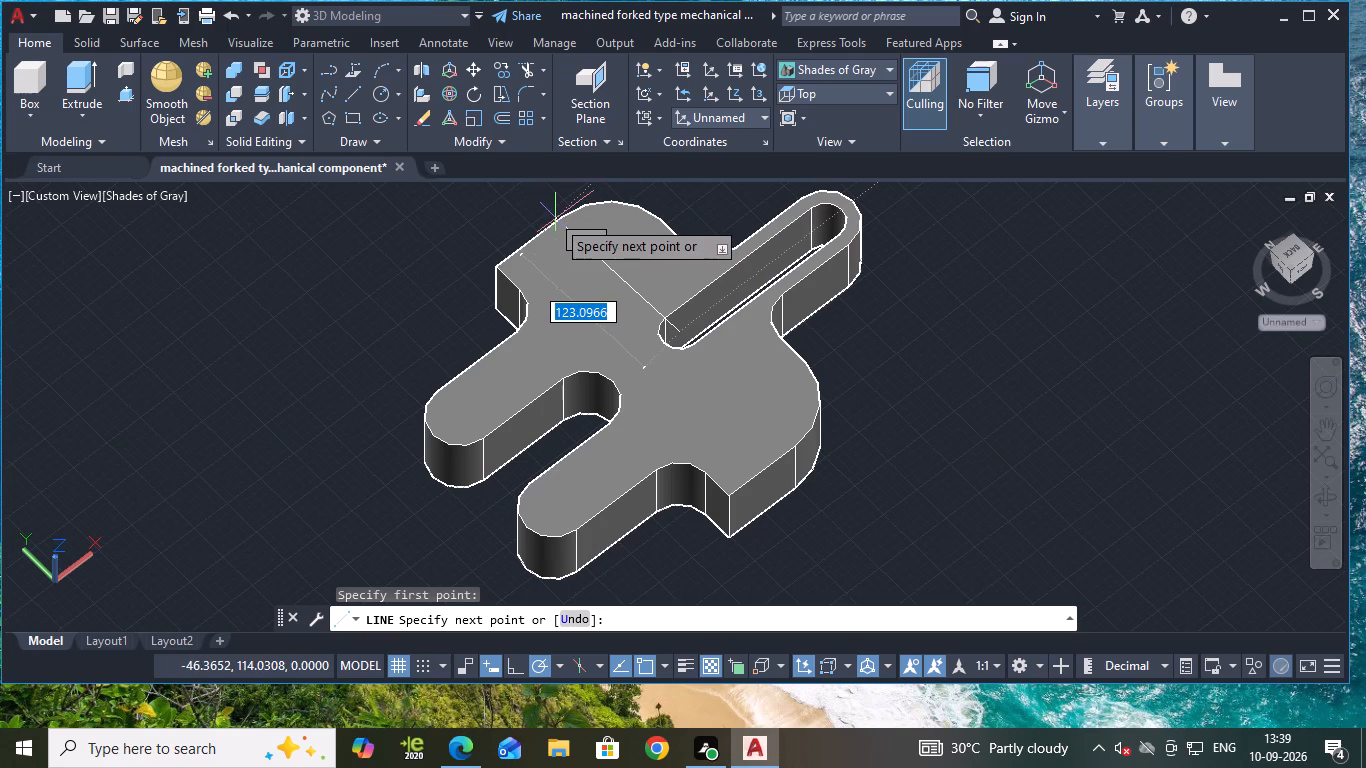
middle_drag(556, 219, 556, 231)
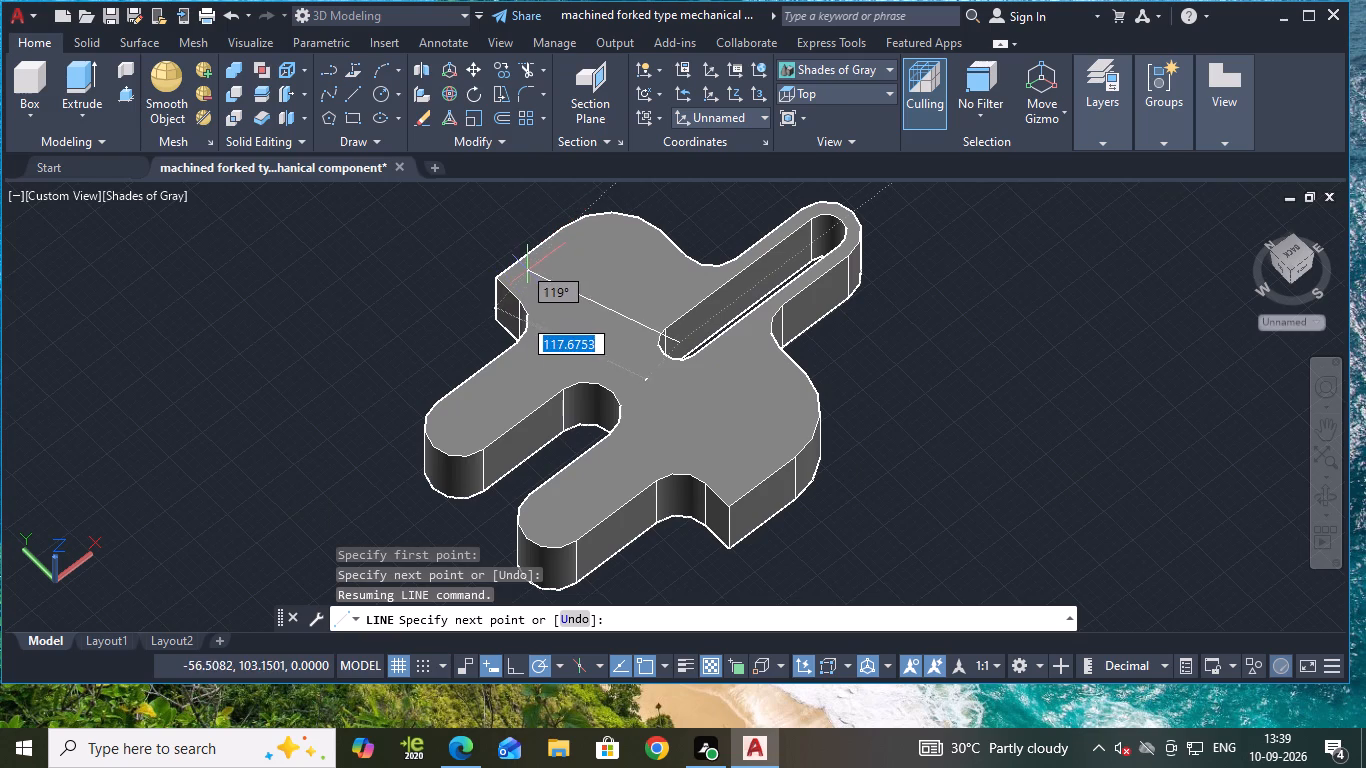
middle_drag(513, 211, 539, 233)
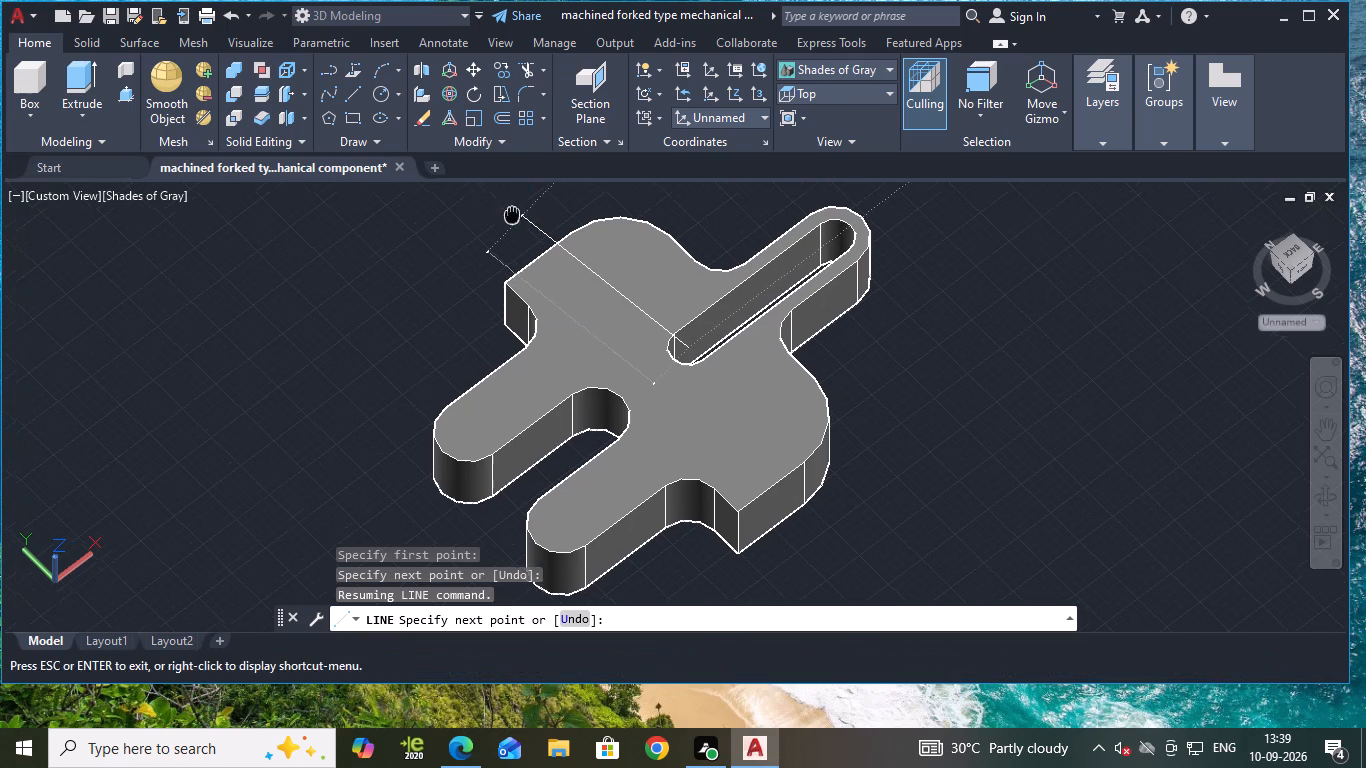
middle_drag(539, 233, 558, 267)
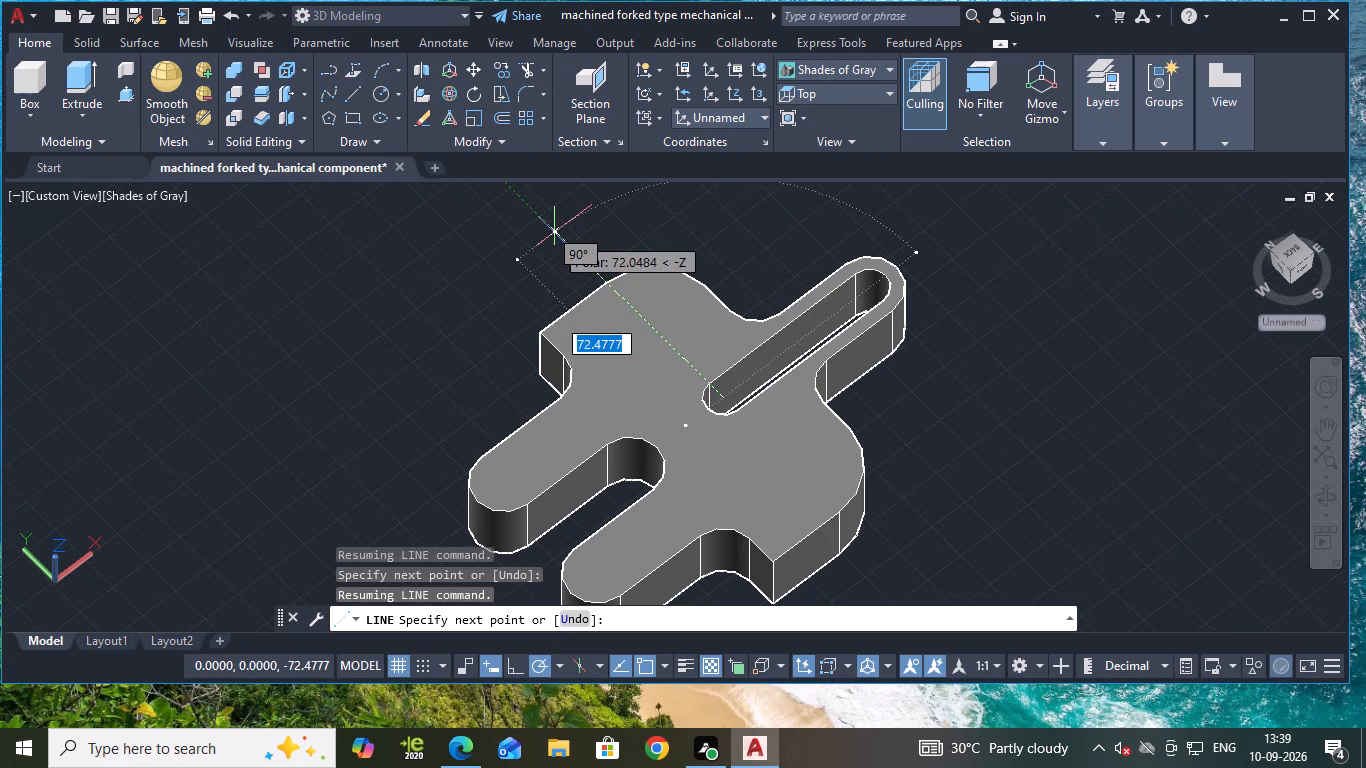
click(554, 233)
key(Escape)
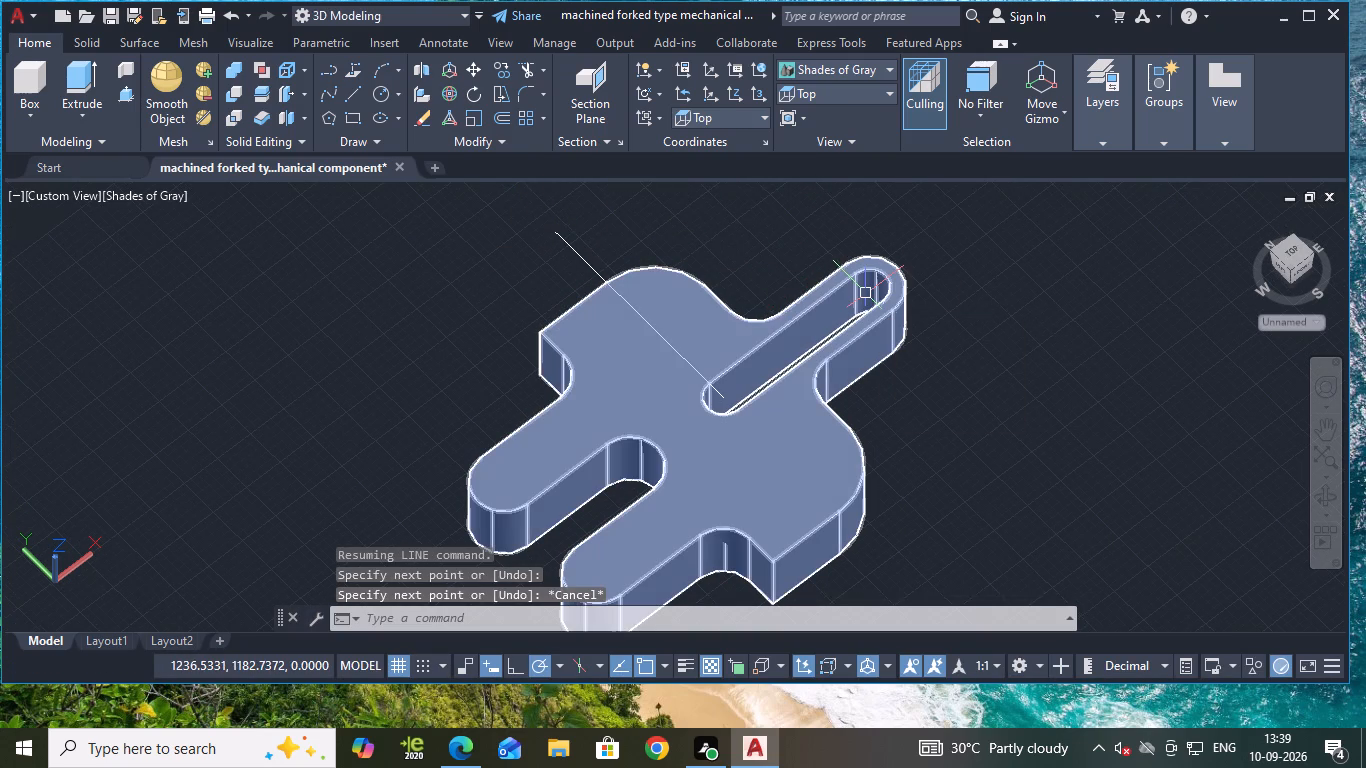
Draw a line about 84 long from the slot's inner end center along the slot axis, past its outer end.
click(358, 93)
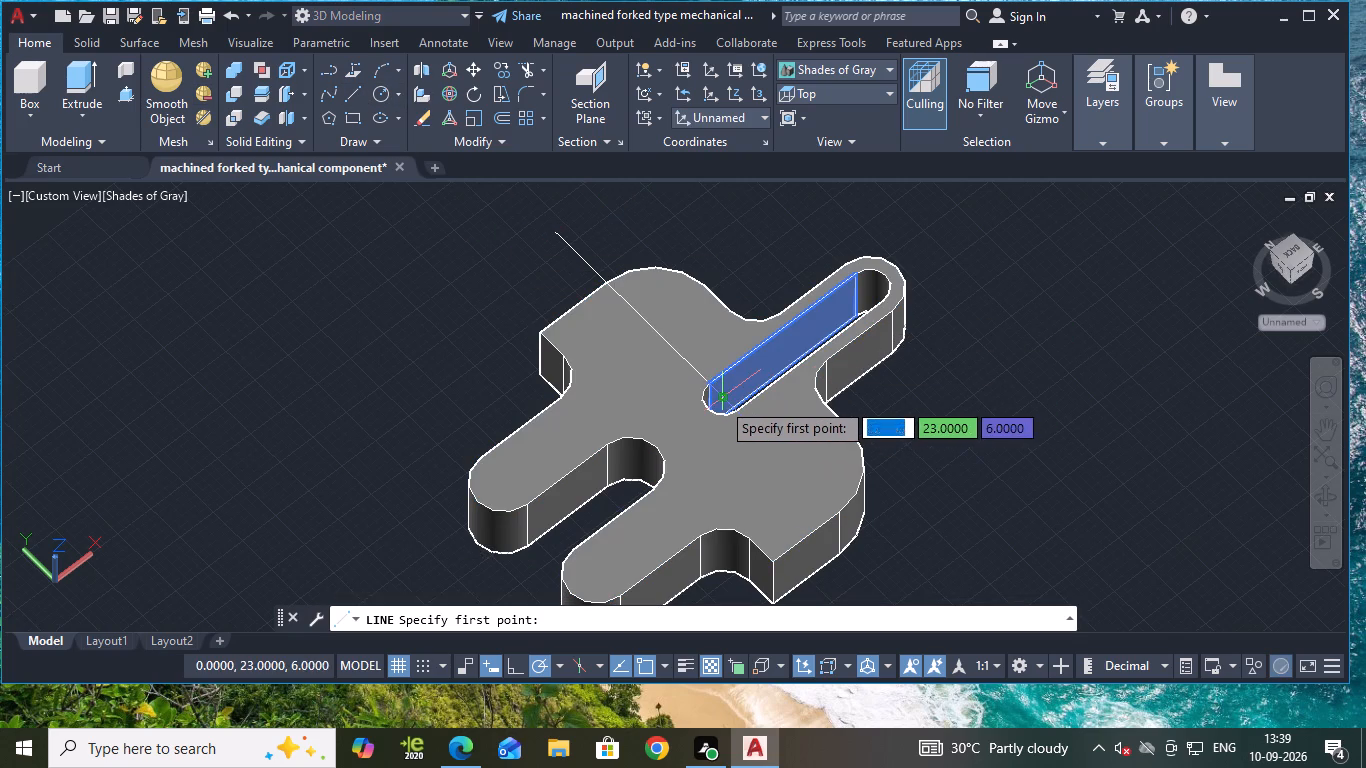
click(721, 400)
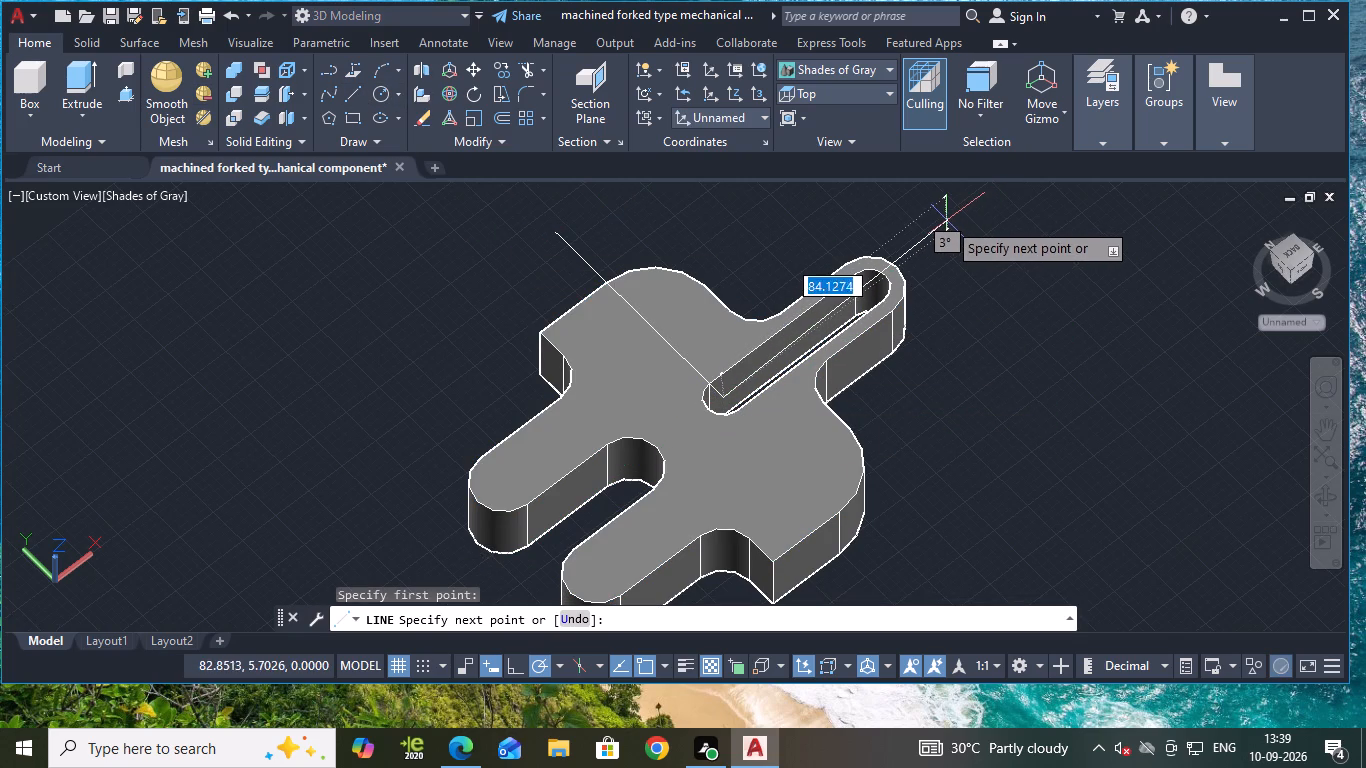
click(951, 230)
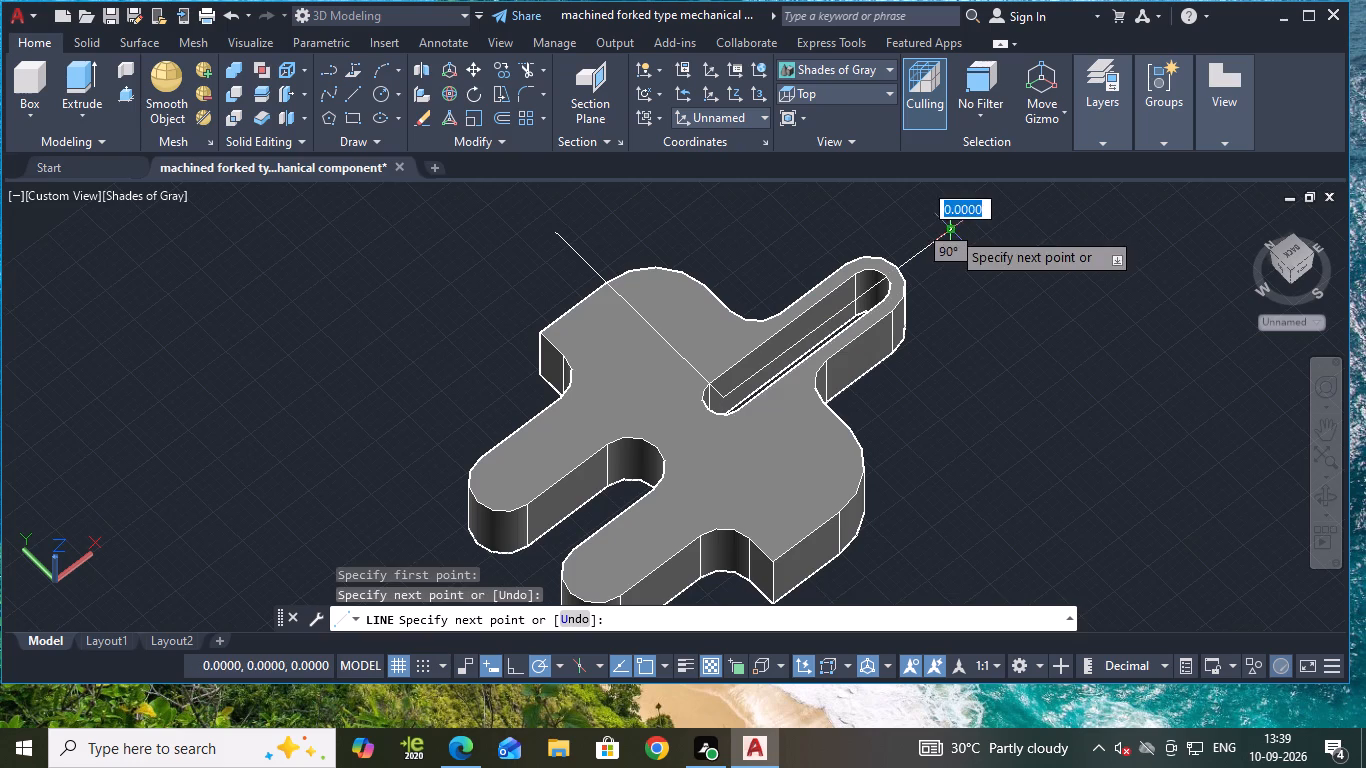
key(Escape)
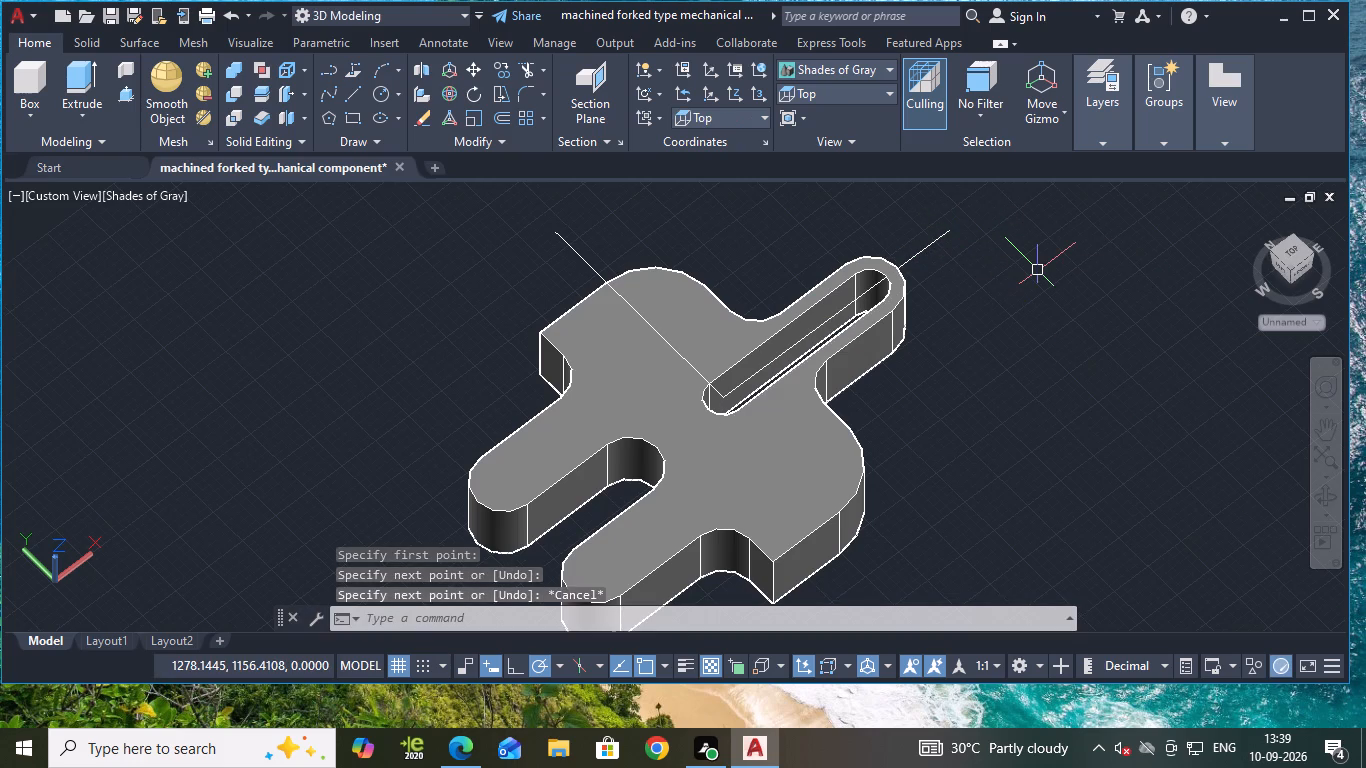
Offset the slot-axis line by 30 toward the side crossed by the perpendicular line, using the Through option.
key(o)
key(Return)
key(Return)
click(930, 248)
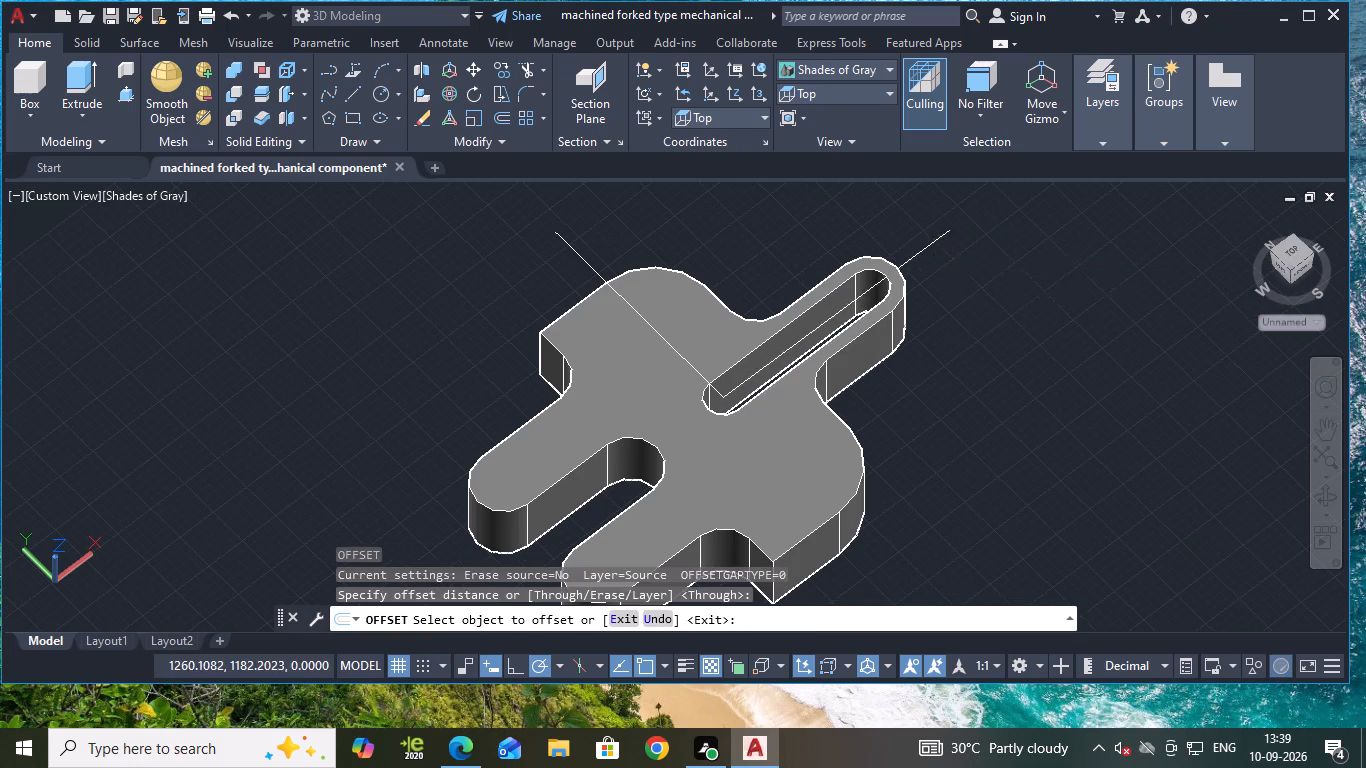
text(30)
key(Return)
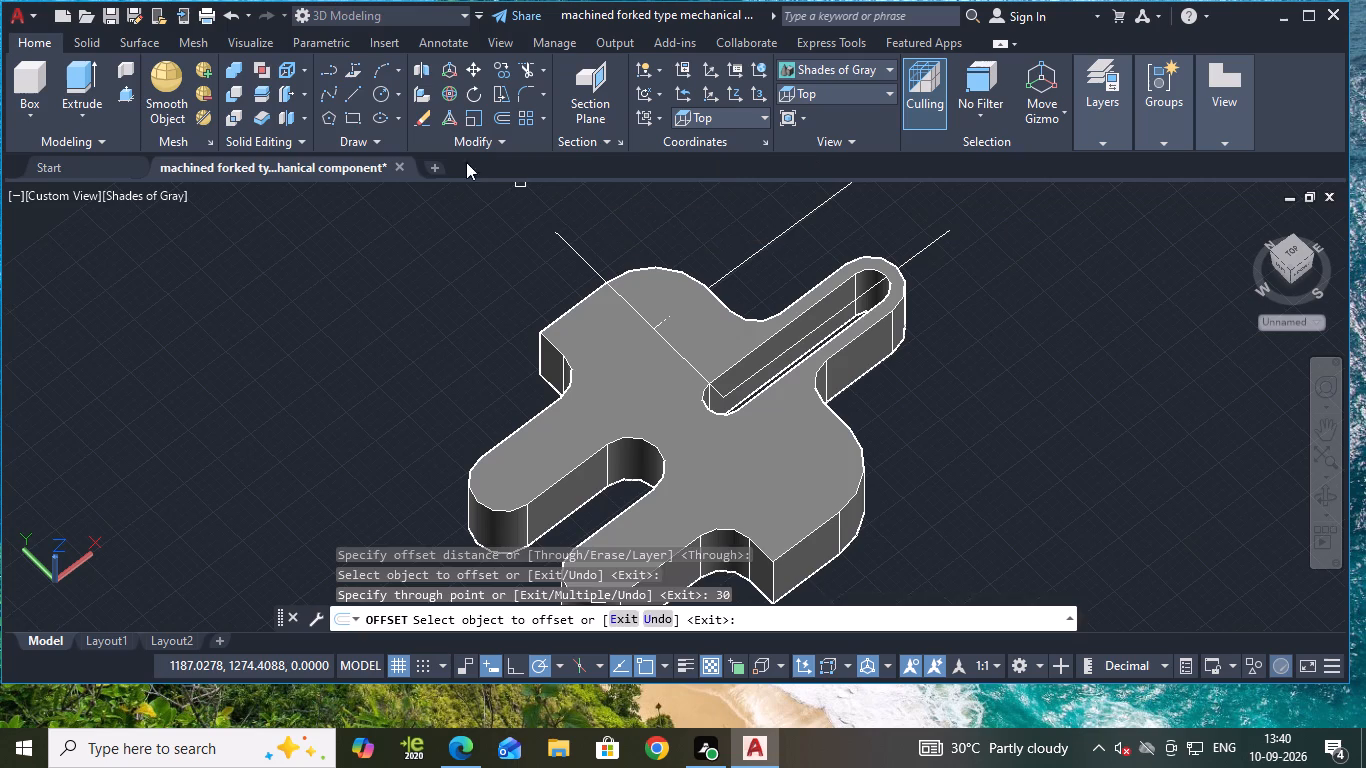
key(Escape)
Draw a 20 diameter circle on the top face, centered where the offset line meets the perpendicular line.
click(374, 91)
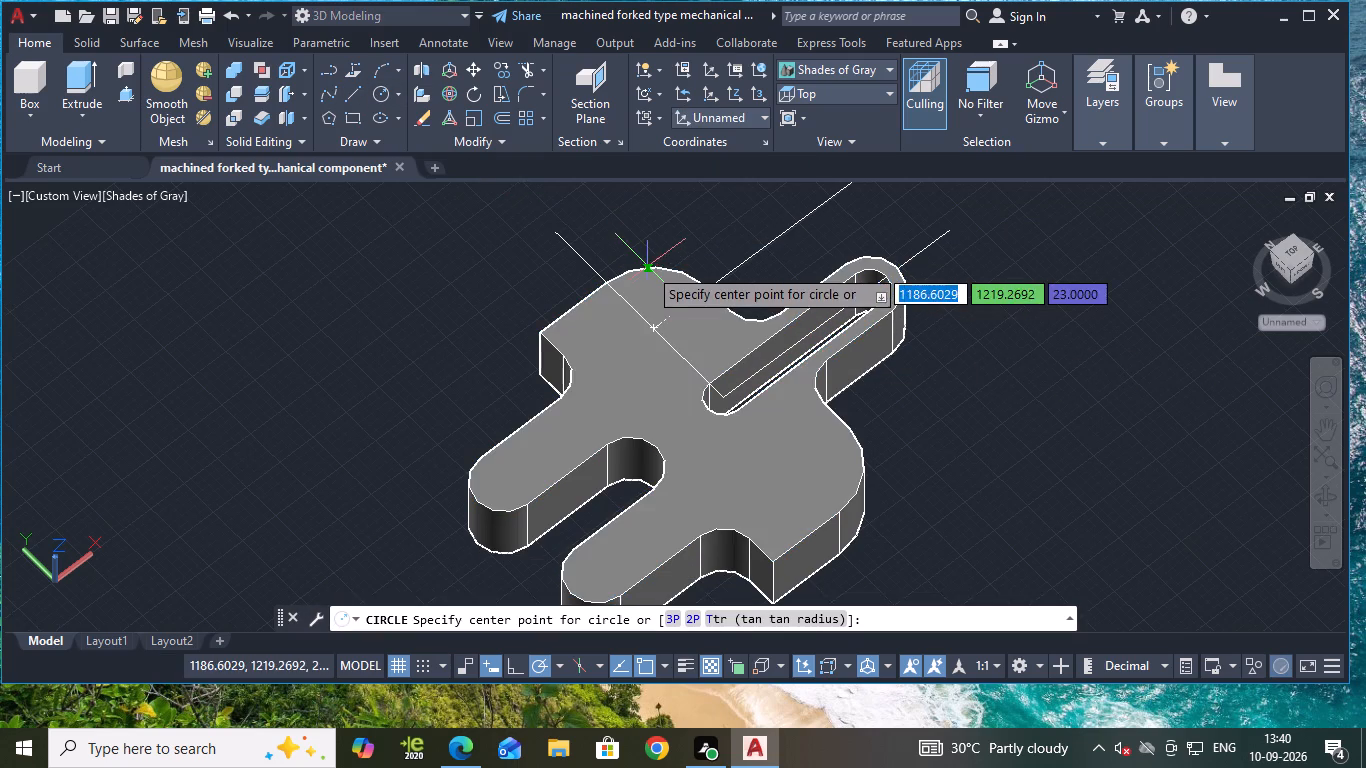
scroll(659, 336, up, 2)
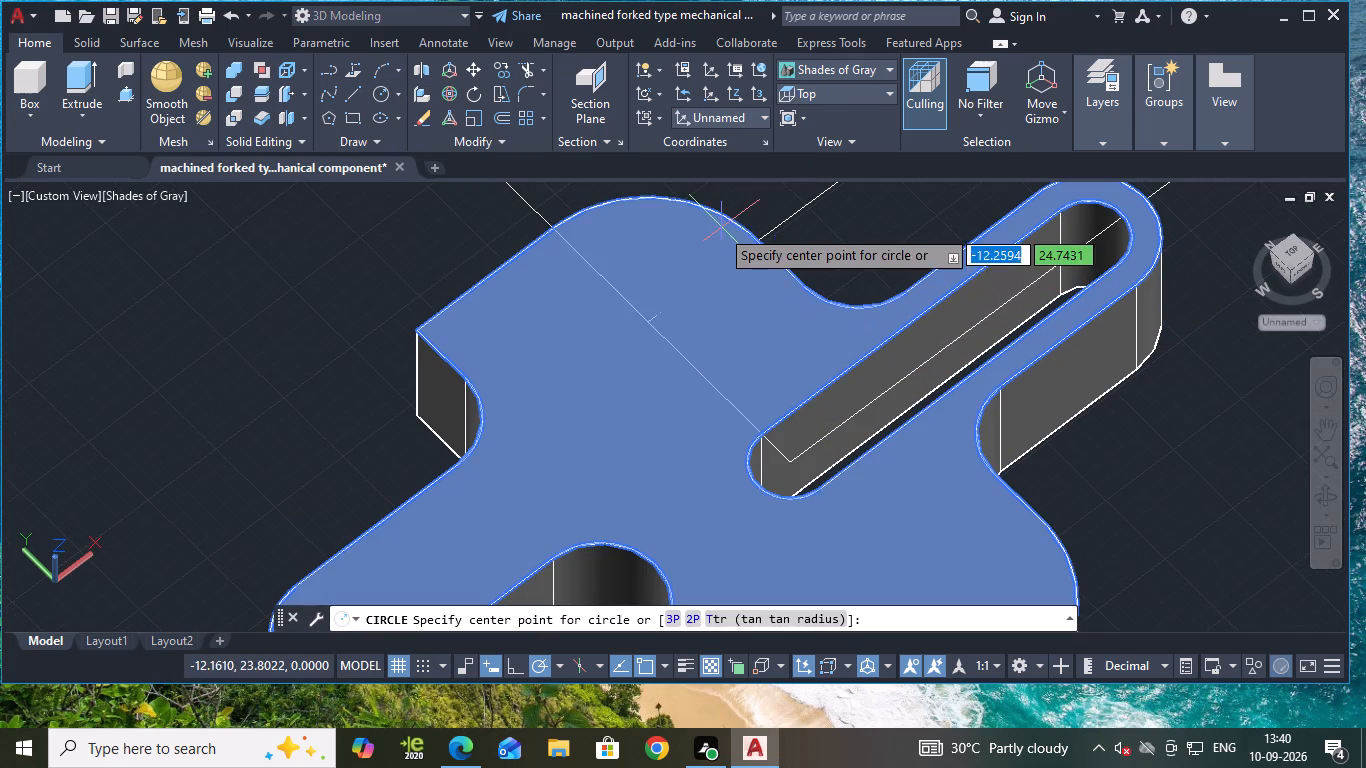
click(646, 324)
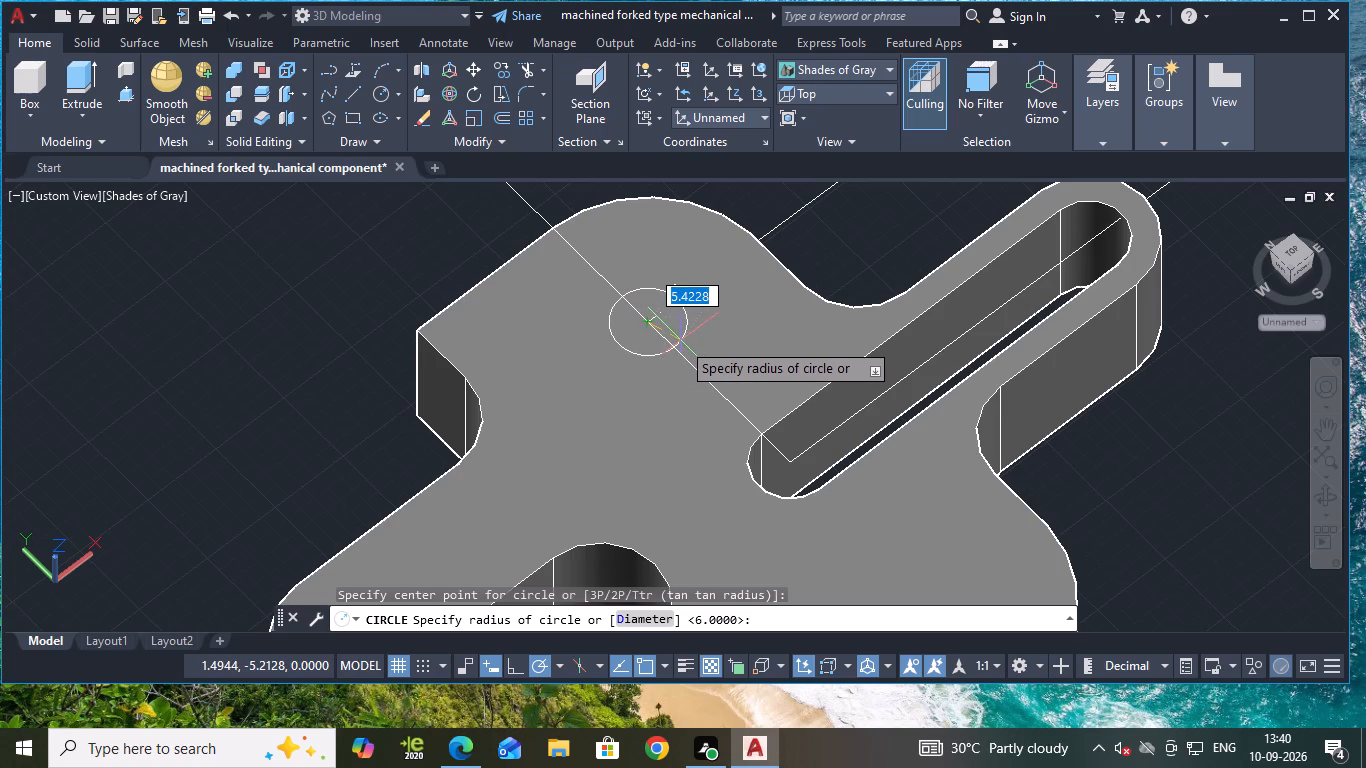
key(d)
key(Return)
text(20)
key(Return)
key(period)
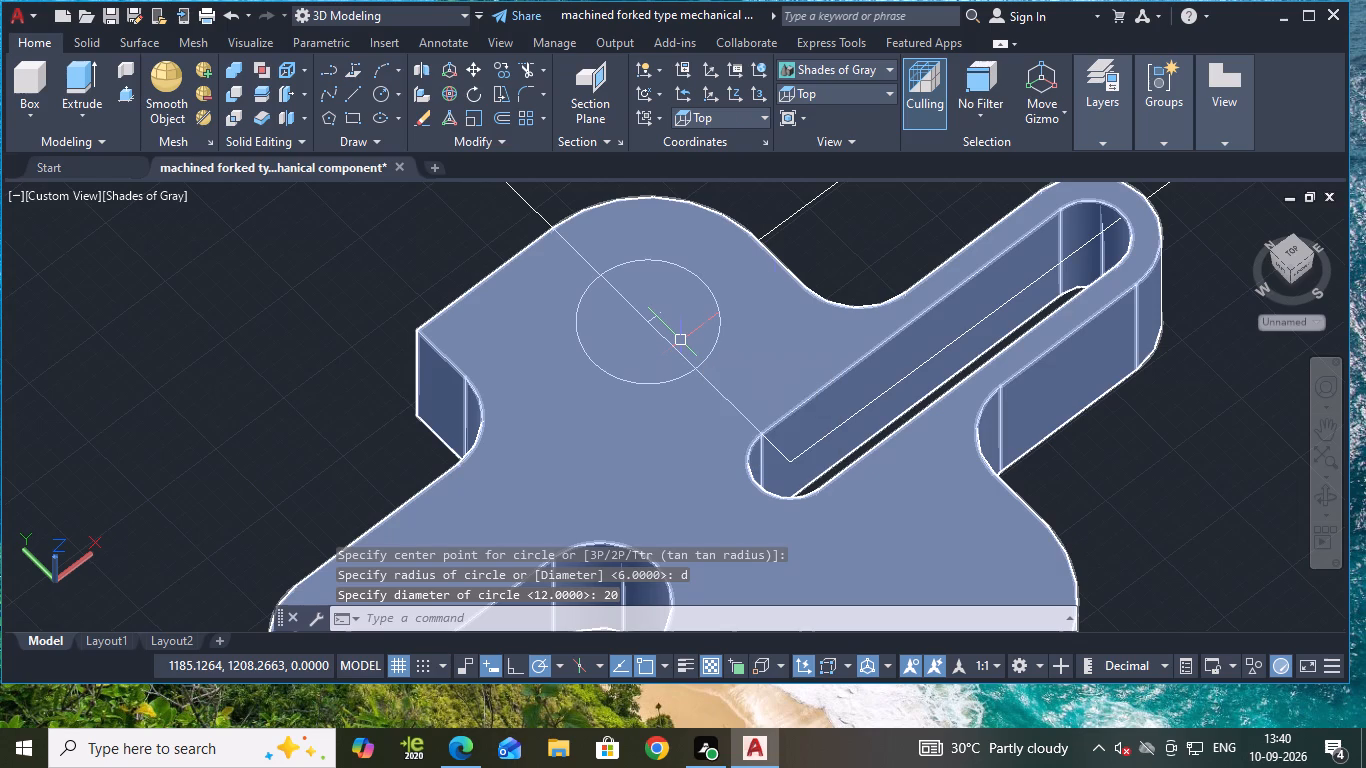
Delete the offset line, the slot-axis line and the perpendicular construction line.
click(805, 205)
key(Delete)
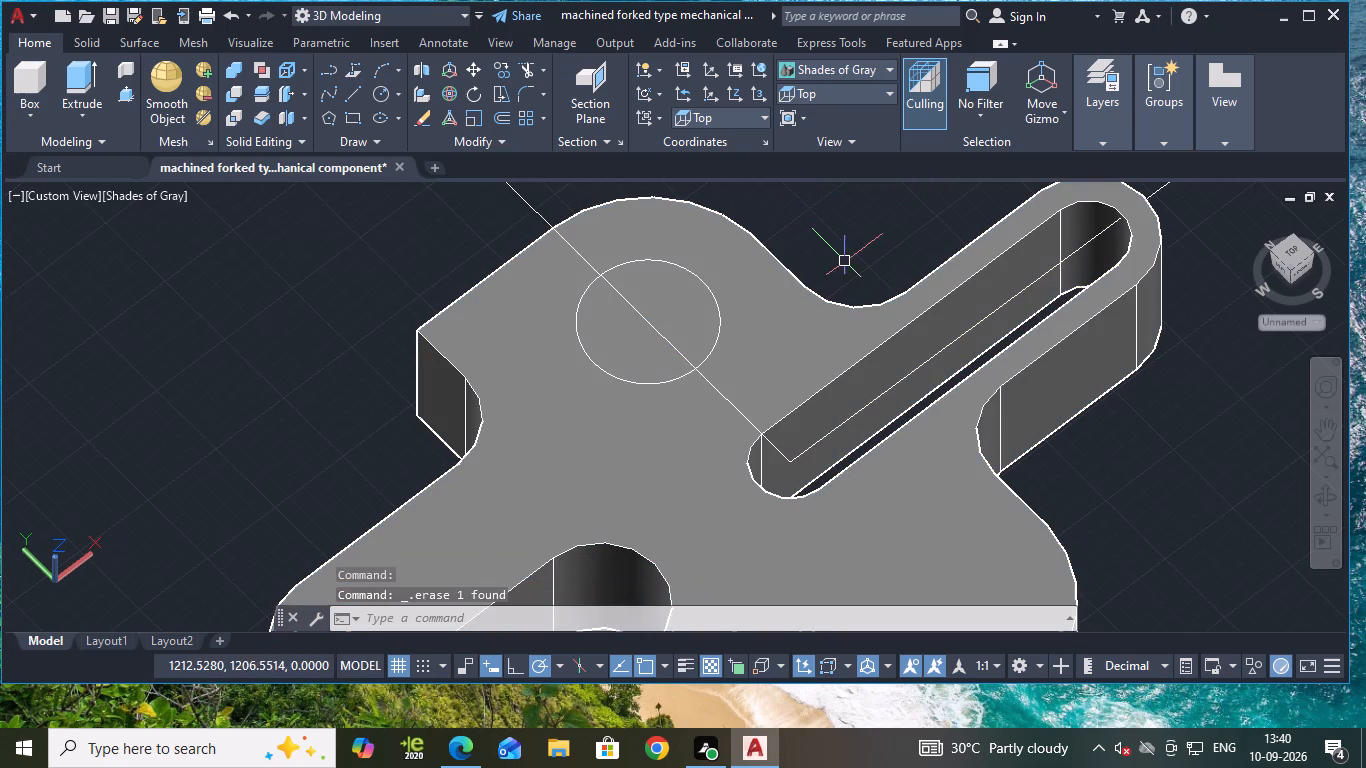
click(889, 389)
key(Delete)
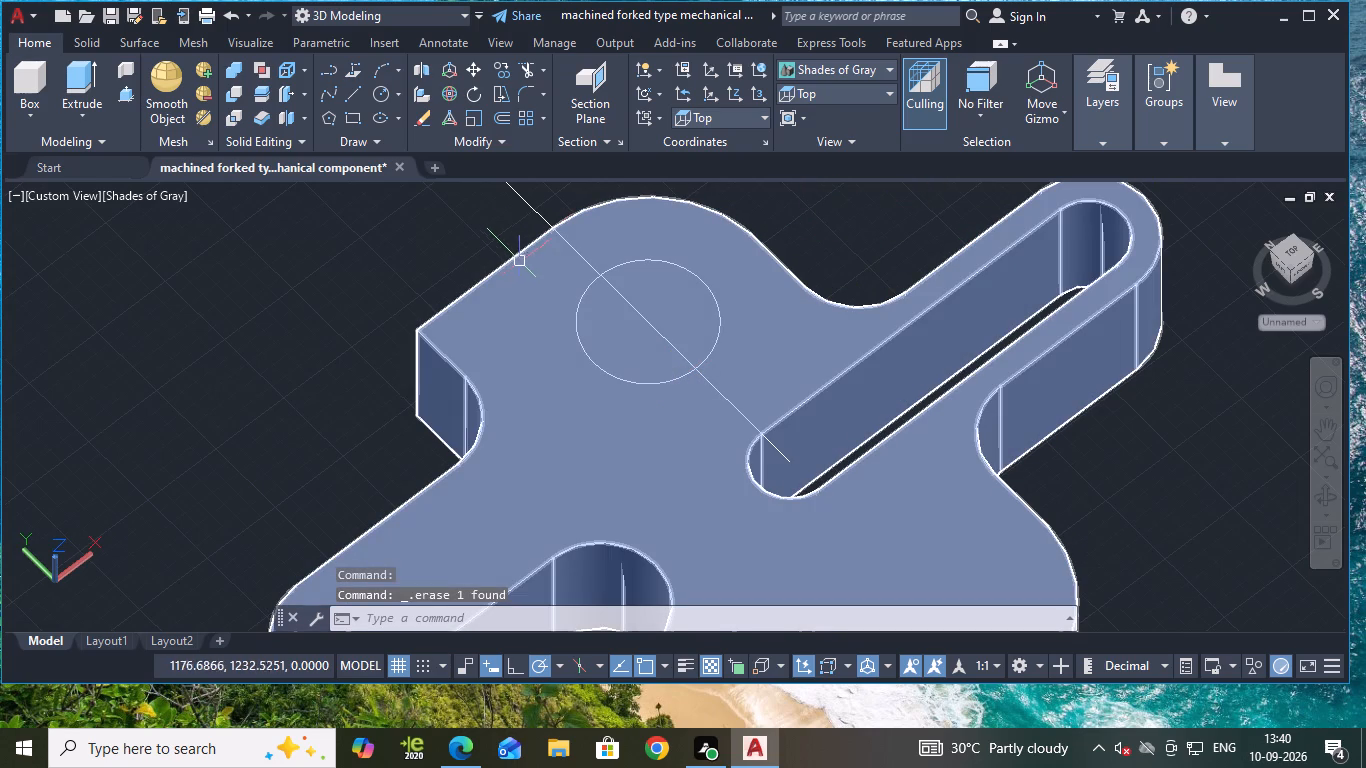
click(536, 209)
key(Delete)
Draw a 16 diameter circle concentric with the 20 diameter circle on the top face.
scroll(948, 323, down, 1)
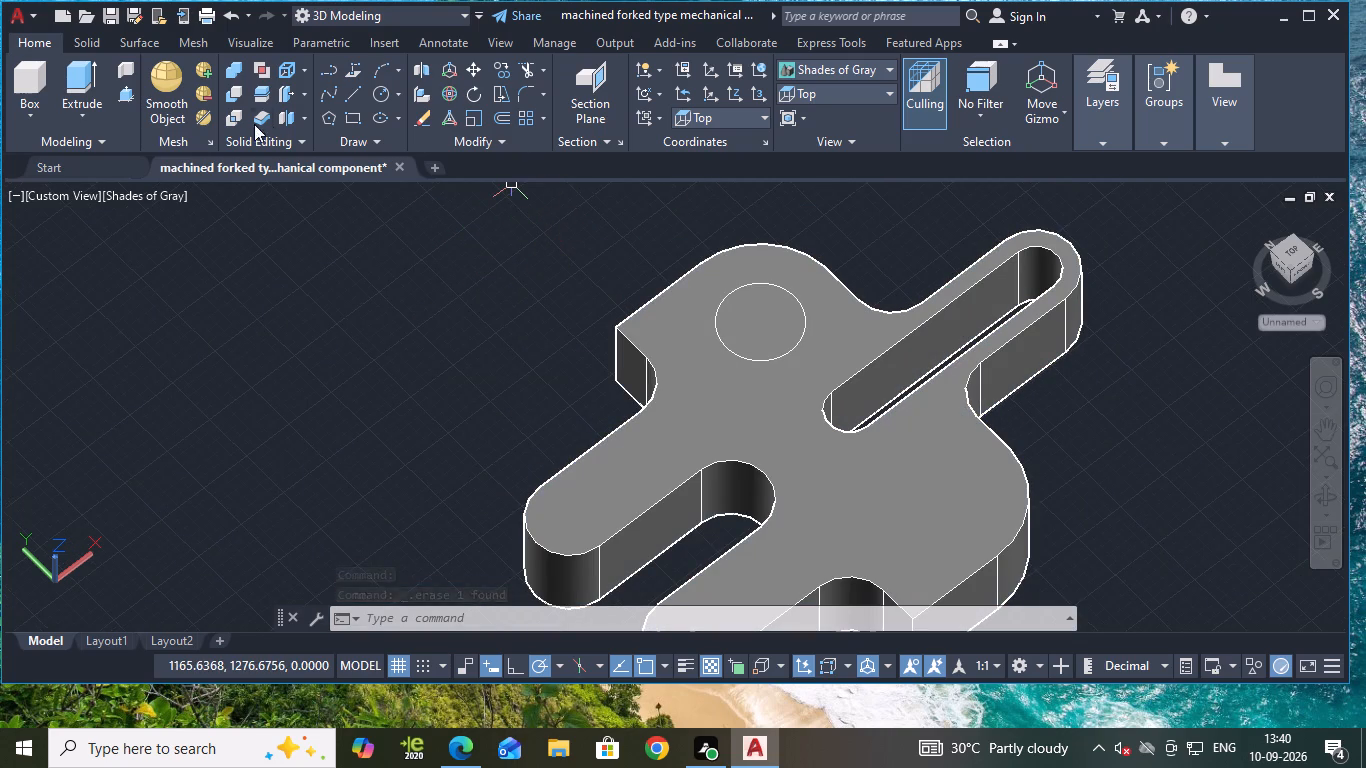
click(376, 94)
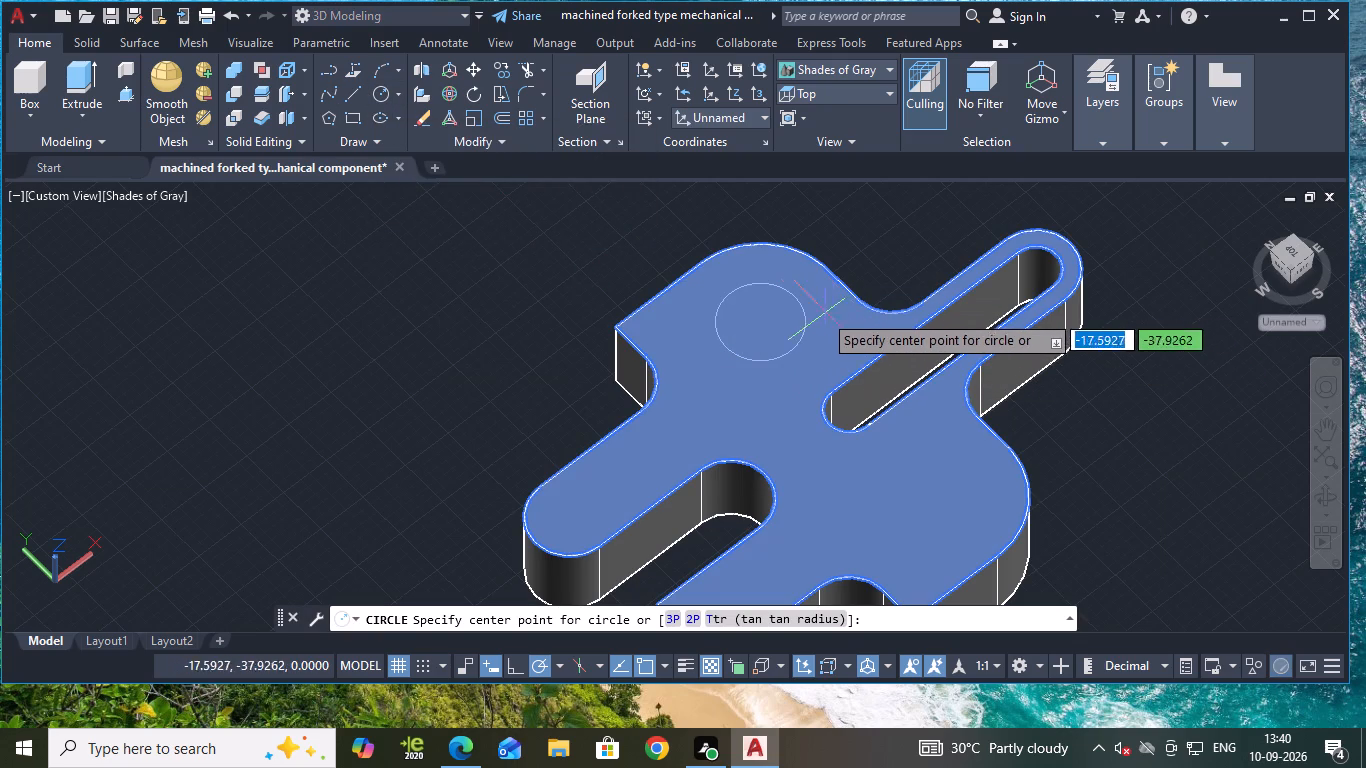
click(762, 319)
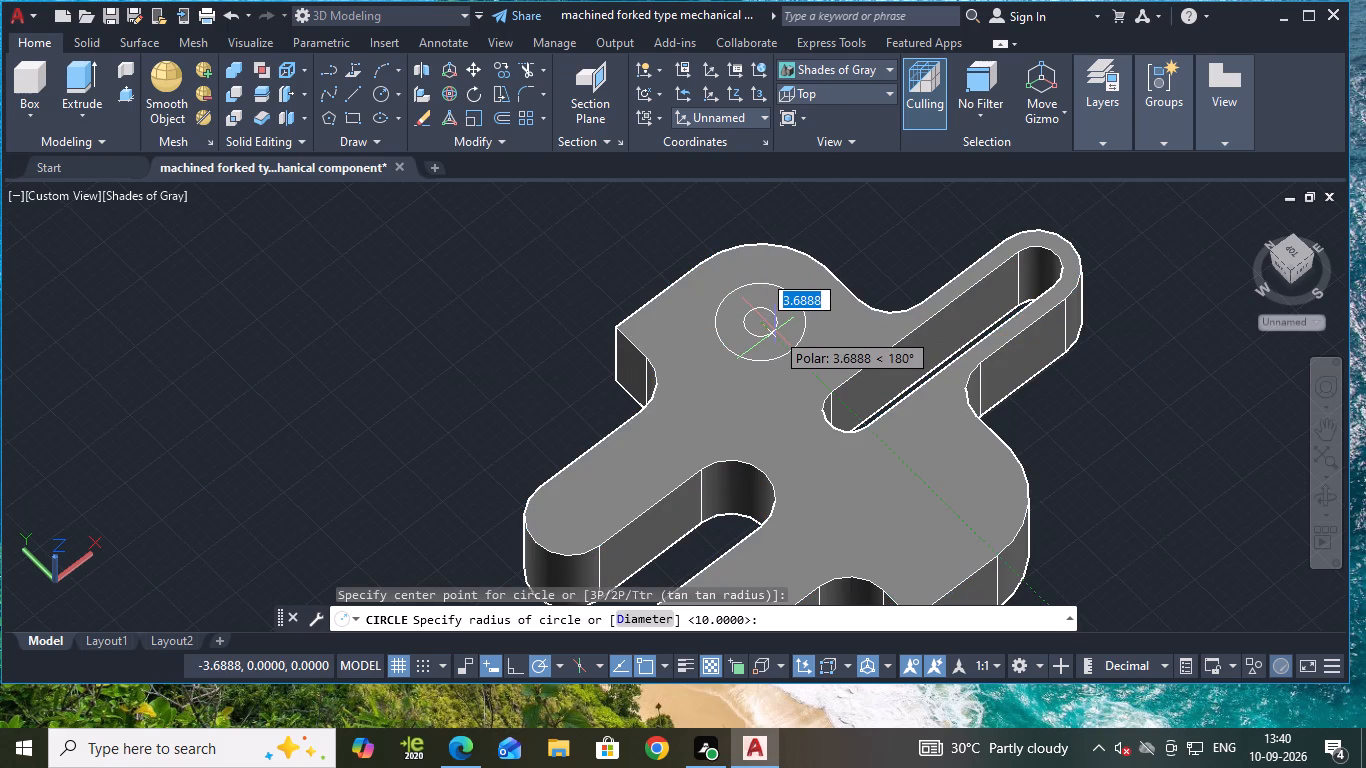
key(d)
key(Return)
key(1)
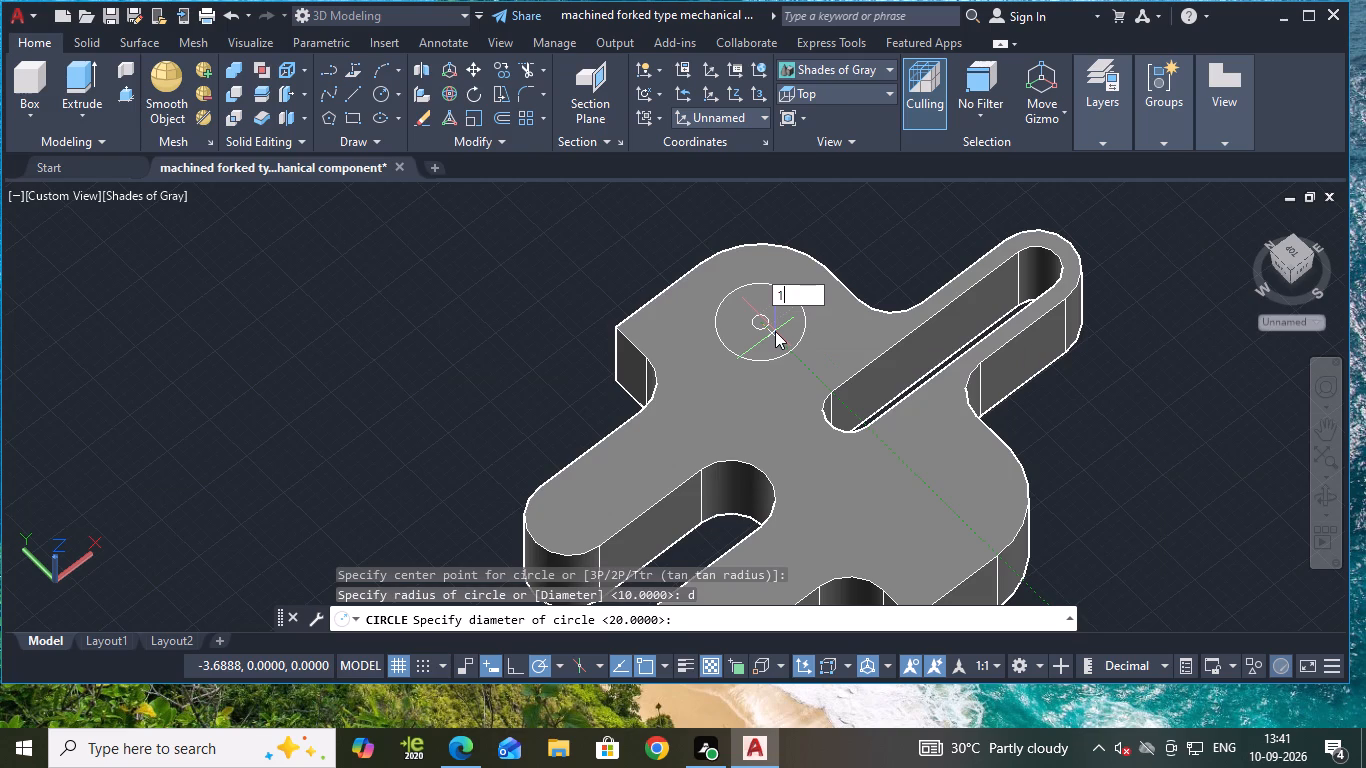
key(6)
key(Return)
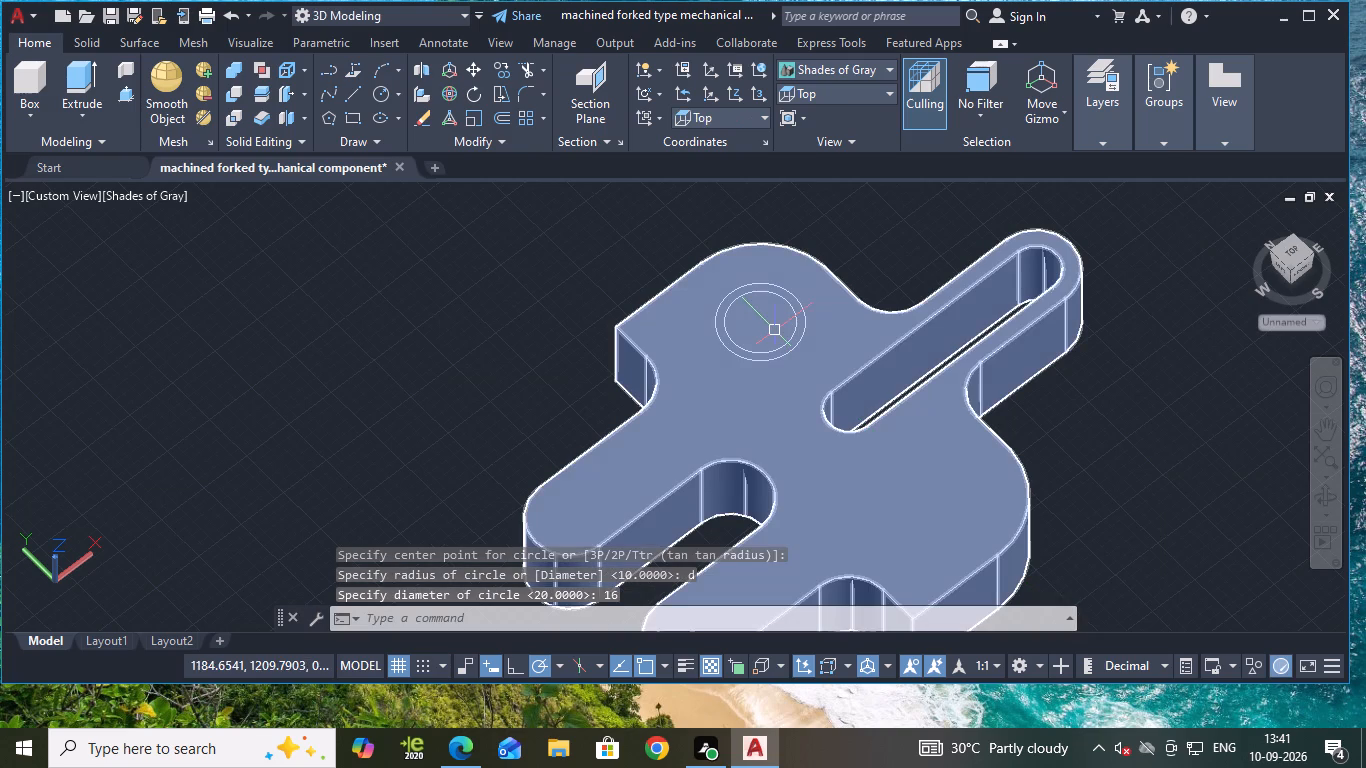
key(Escape)
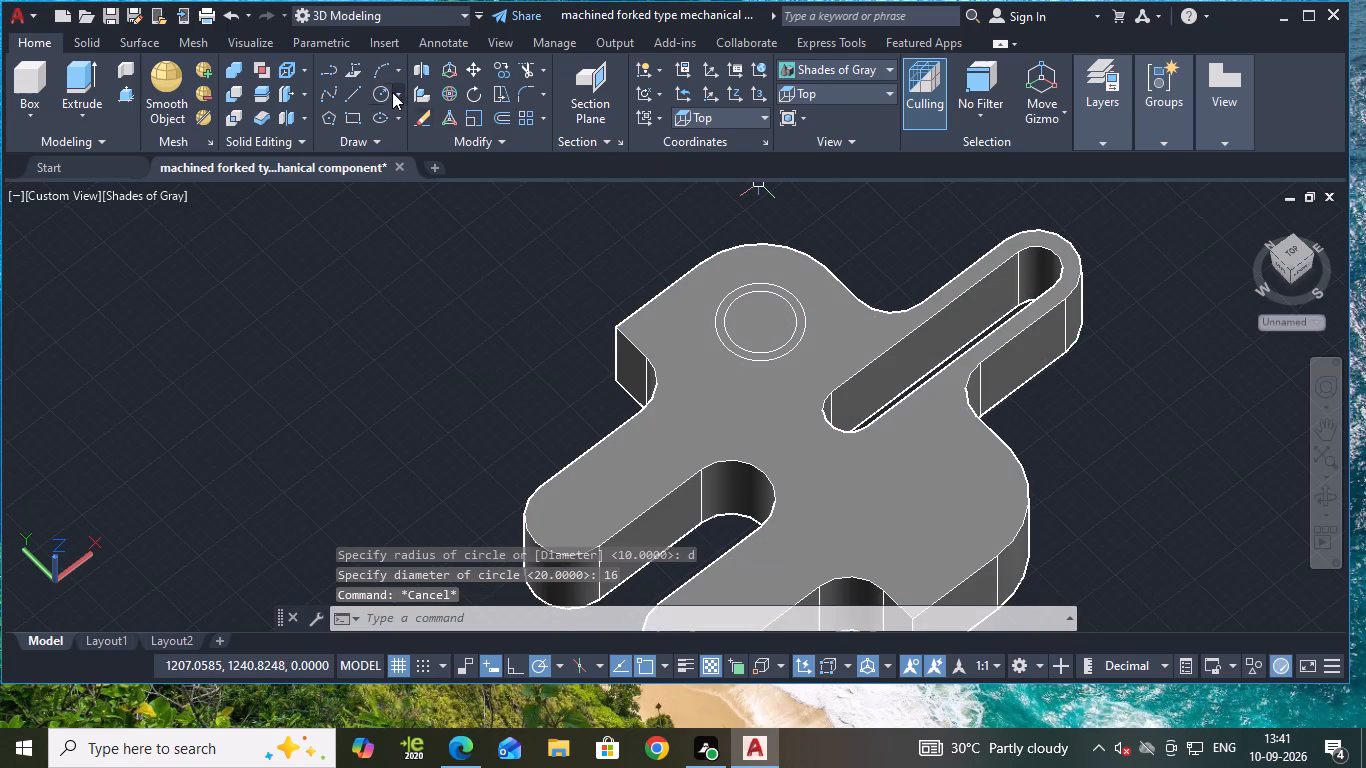
Copy both concentric circles from their center about 60 straight across to the lobe on the slot's other side.
click(802, 341)
key(Escape)
click(791, 342)
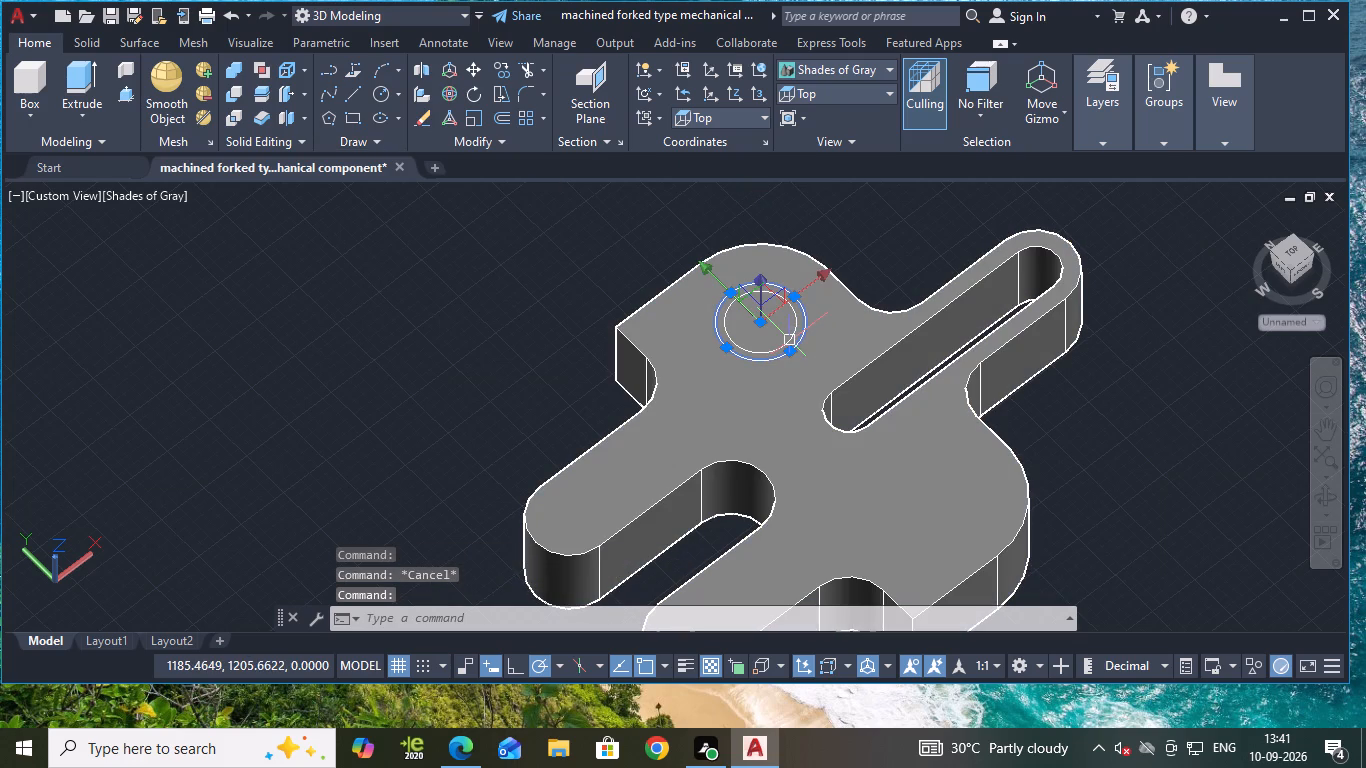
click(792, 339)
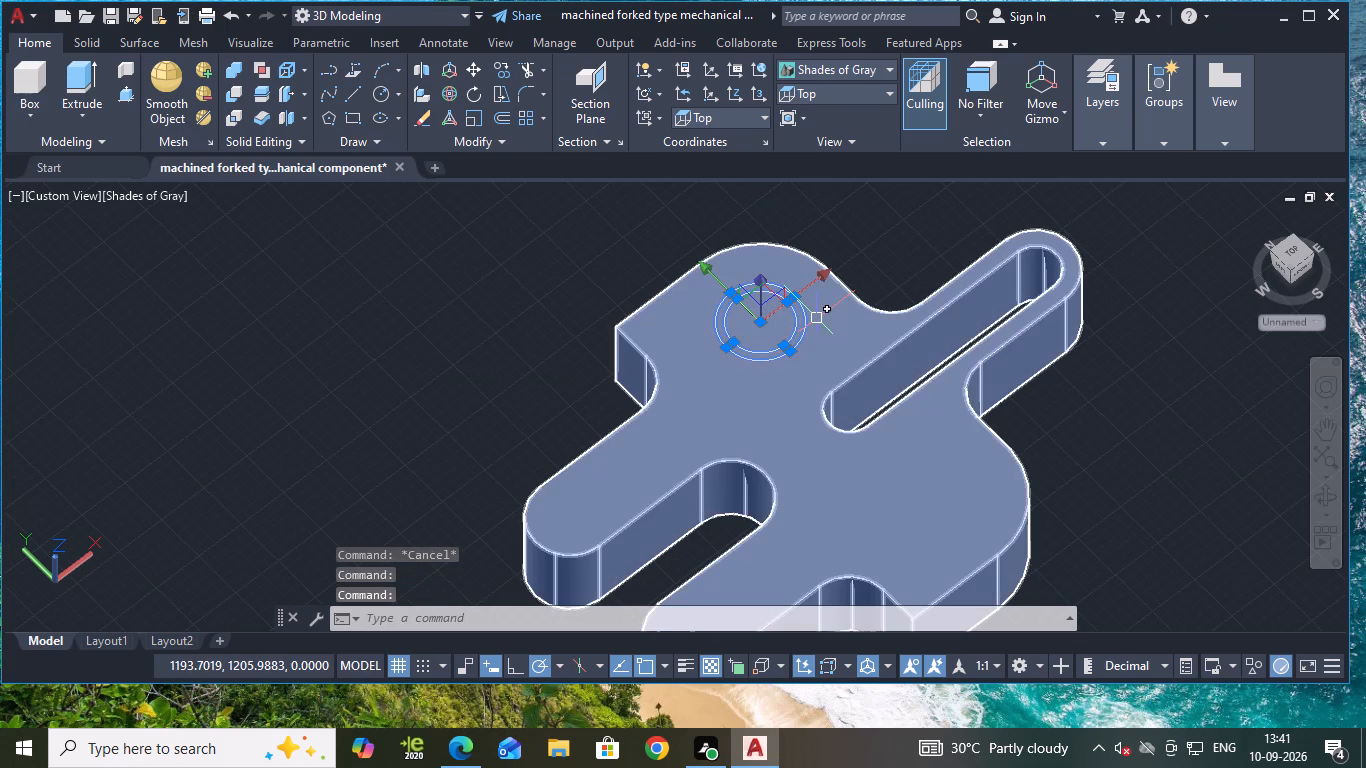
key(c)
key(o)
key(Return)
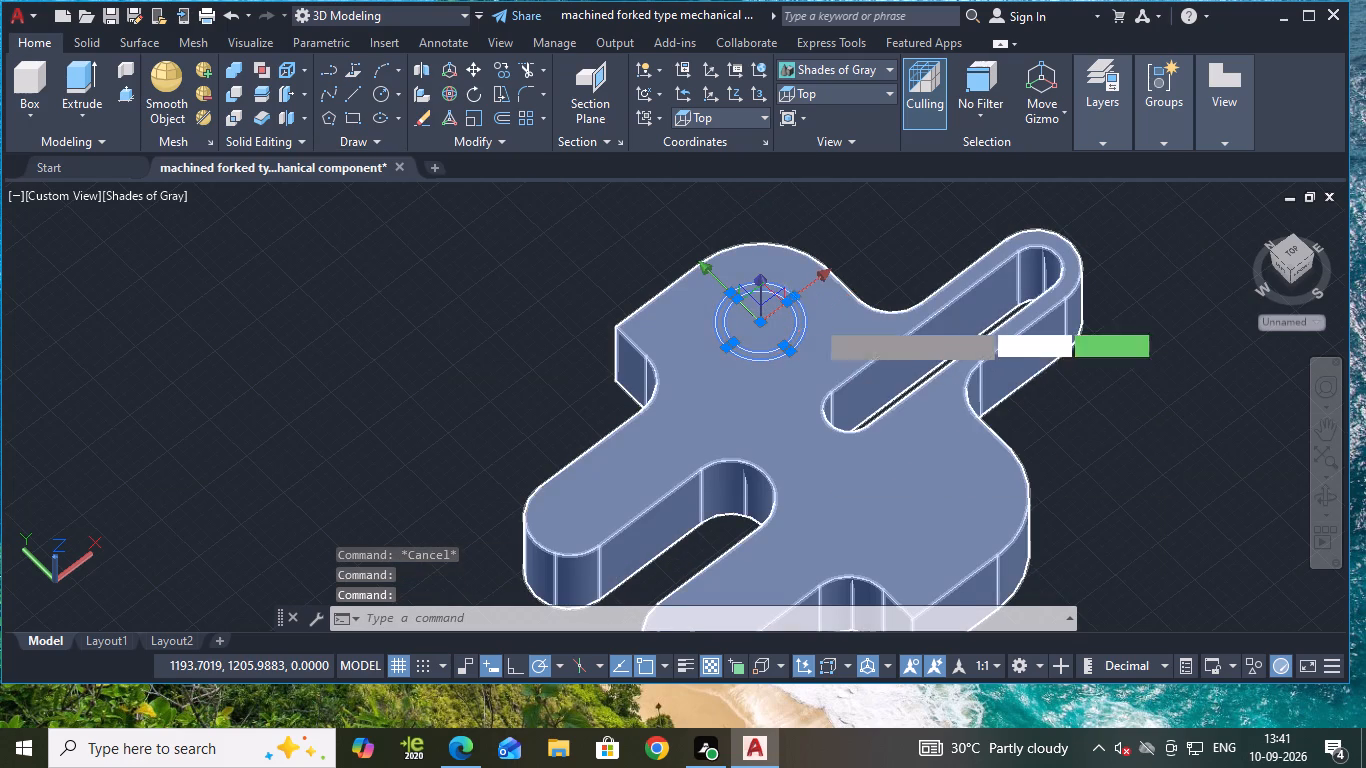
click(757, 324)
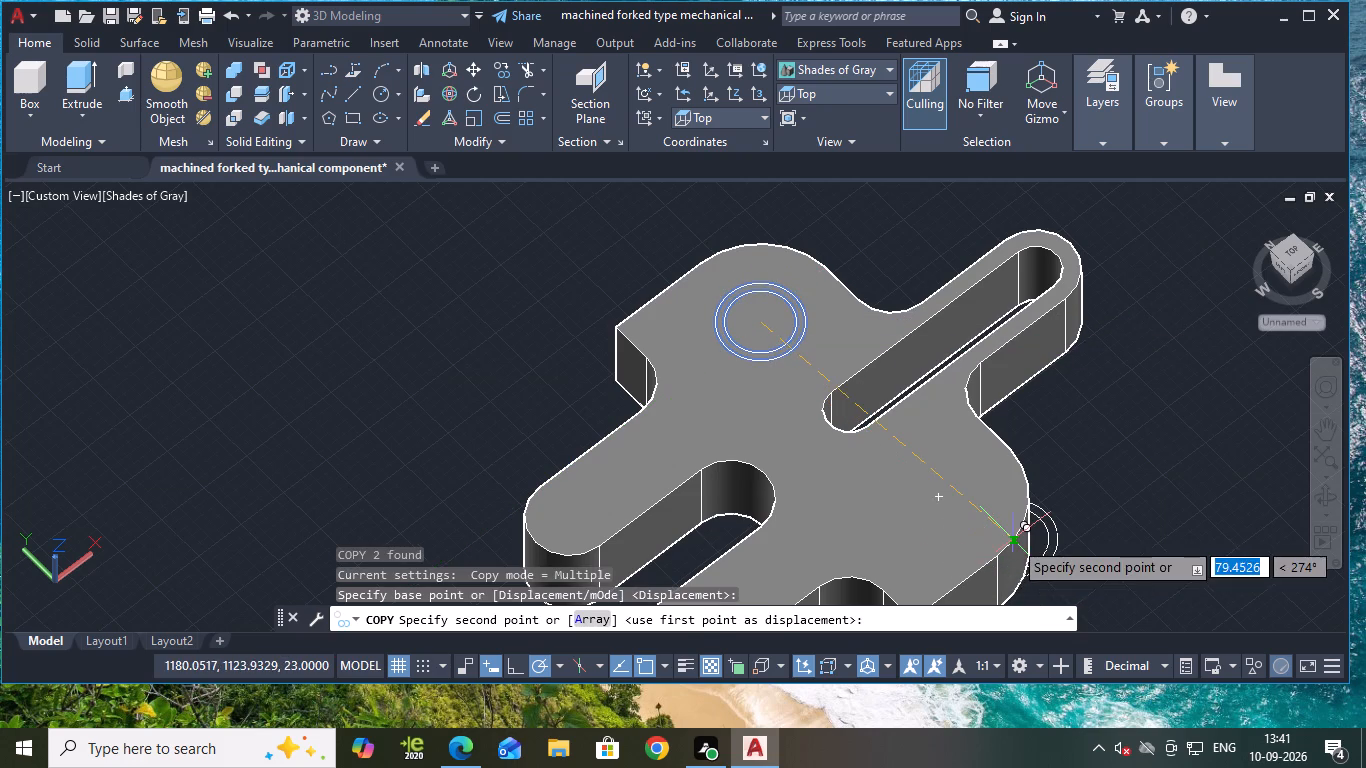
click(939, 501)
key(Escape)
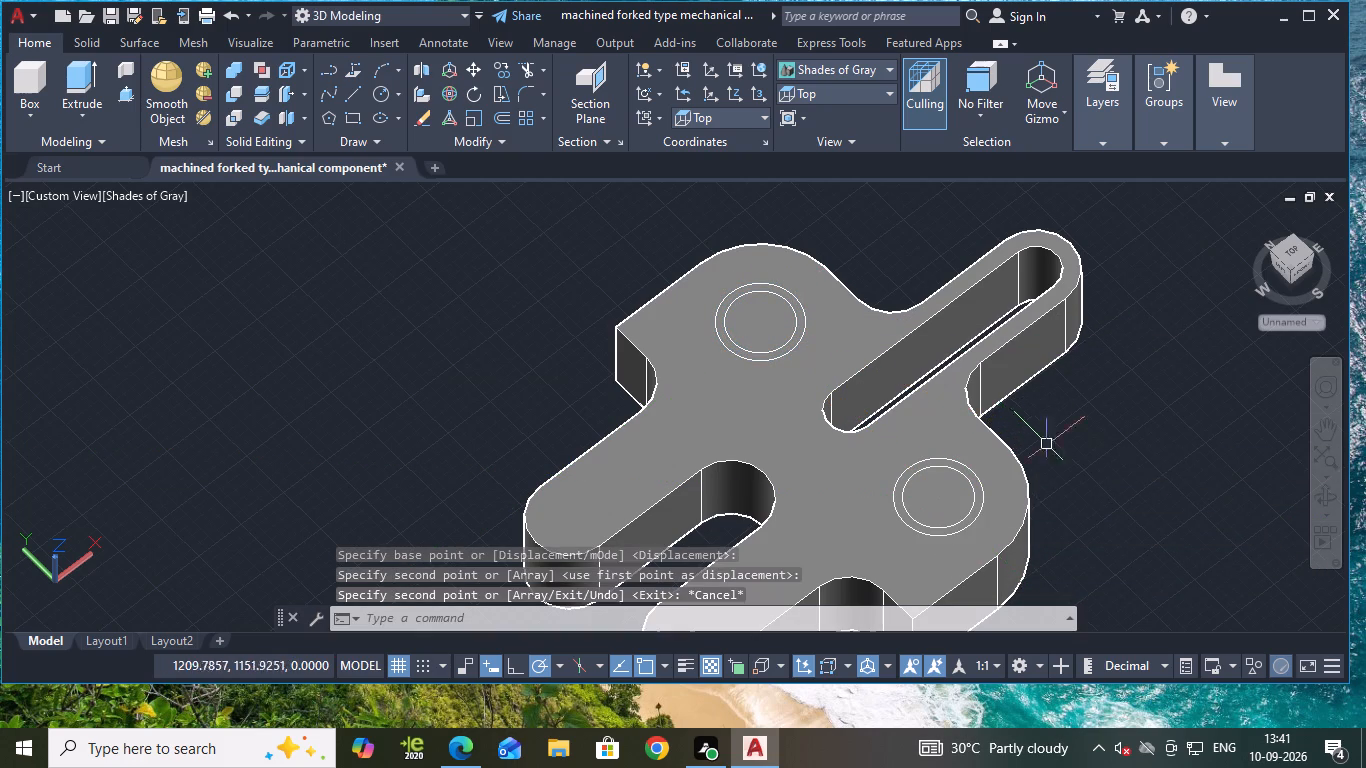
Press-pull the ring between the copied concentric circles downward into the solid to cut an annular groove.
scroll(1172, 398, down, 1)
middle_drag(1171, 433, 1139, 418)
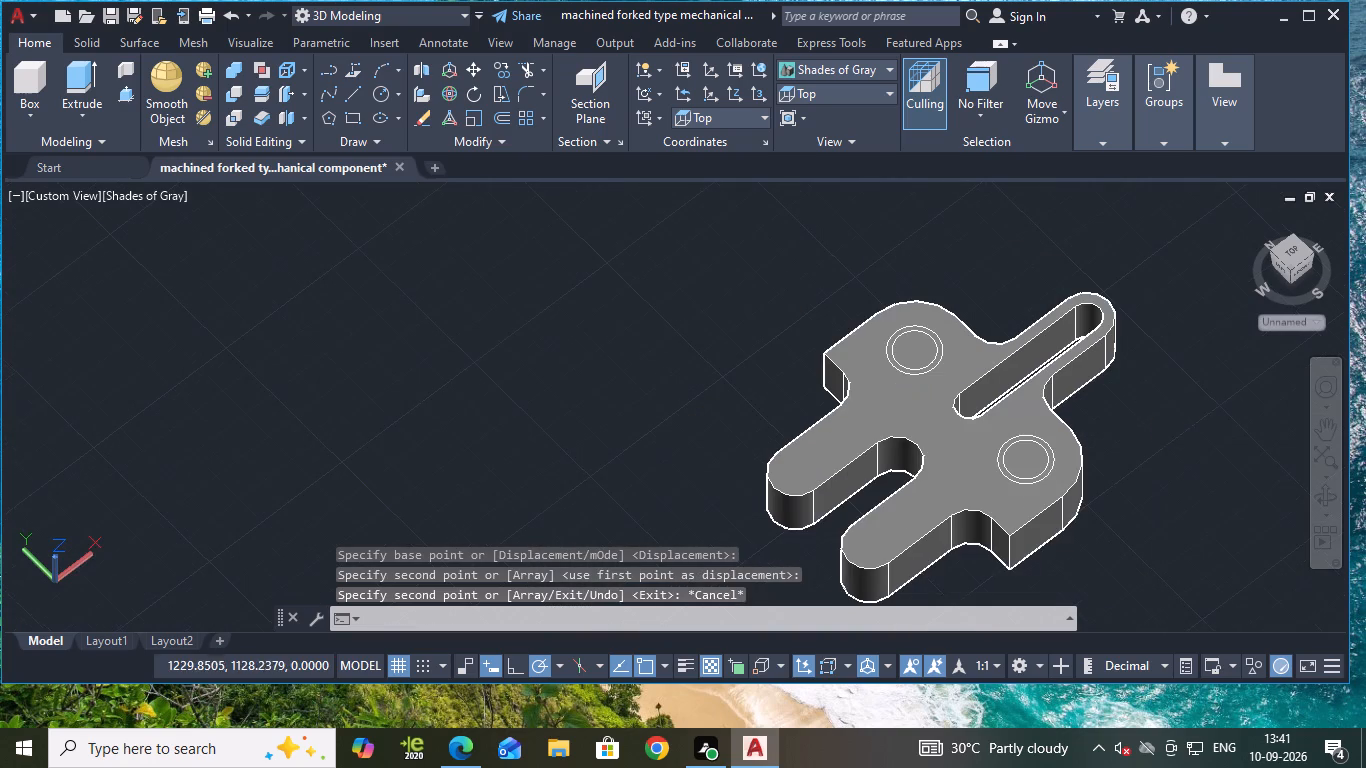
middle_drag(1139, 418, 1080, 369)
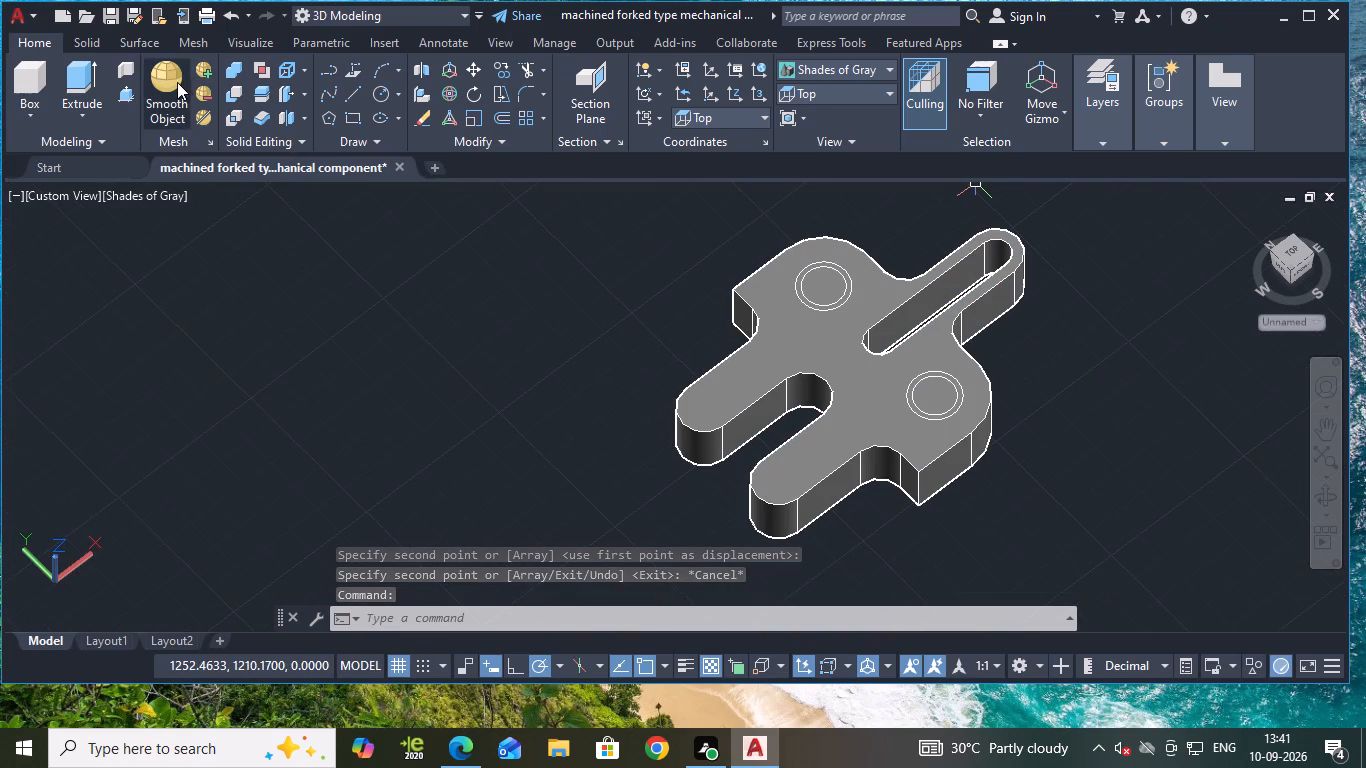
click(128, 94)
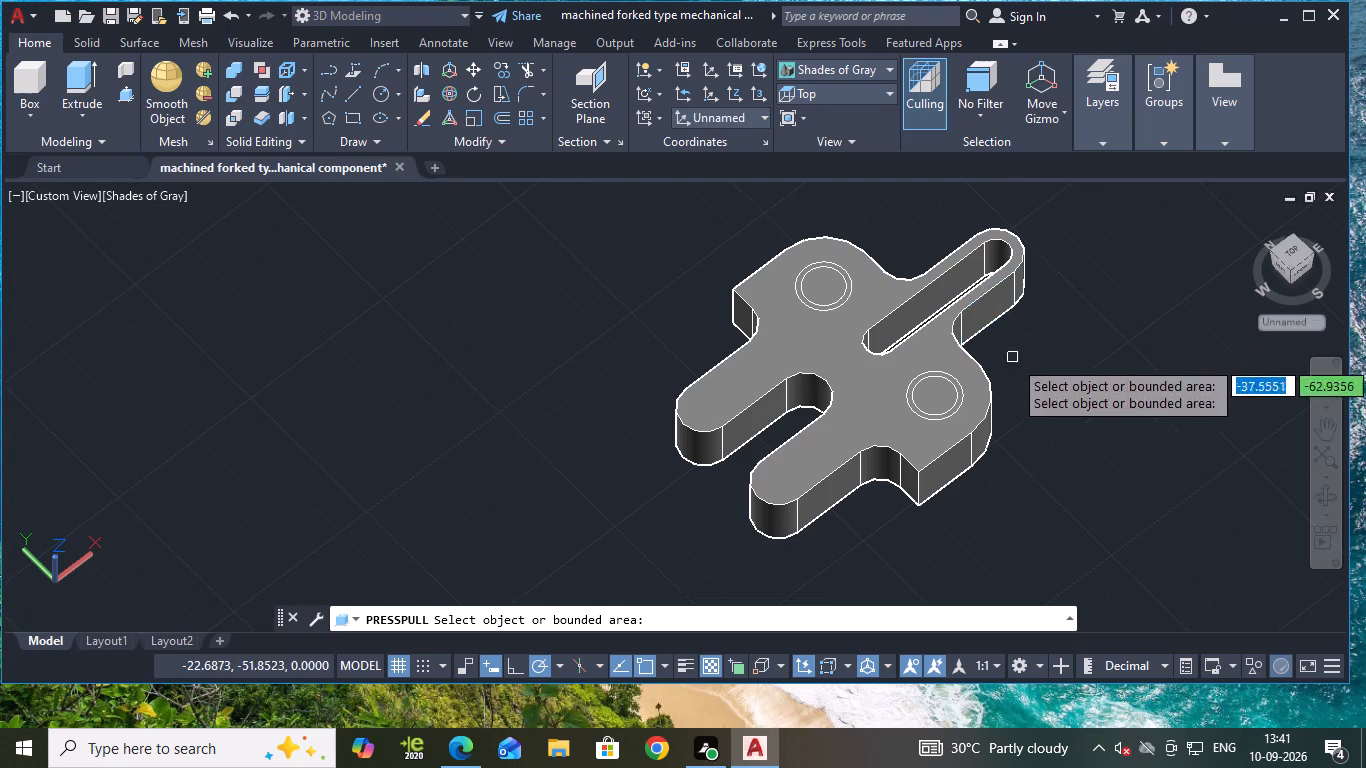
scroll(1000, 439, up, 1)
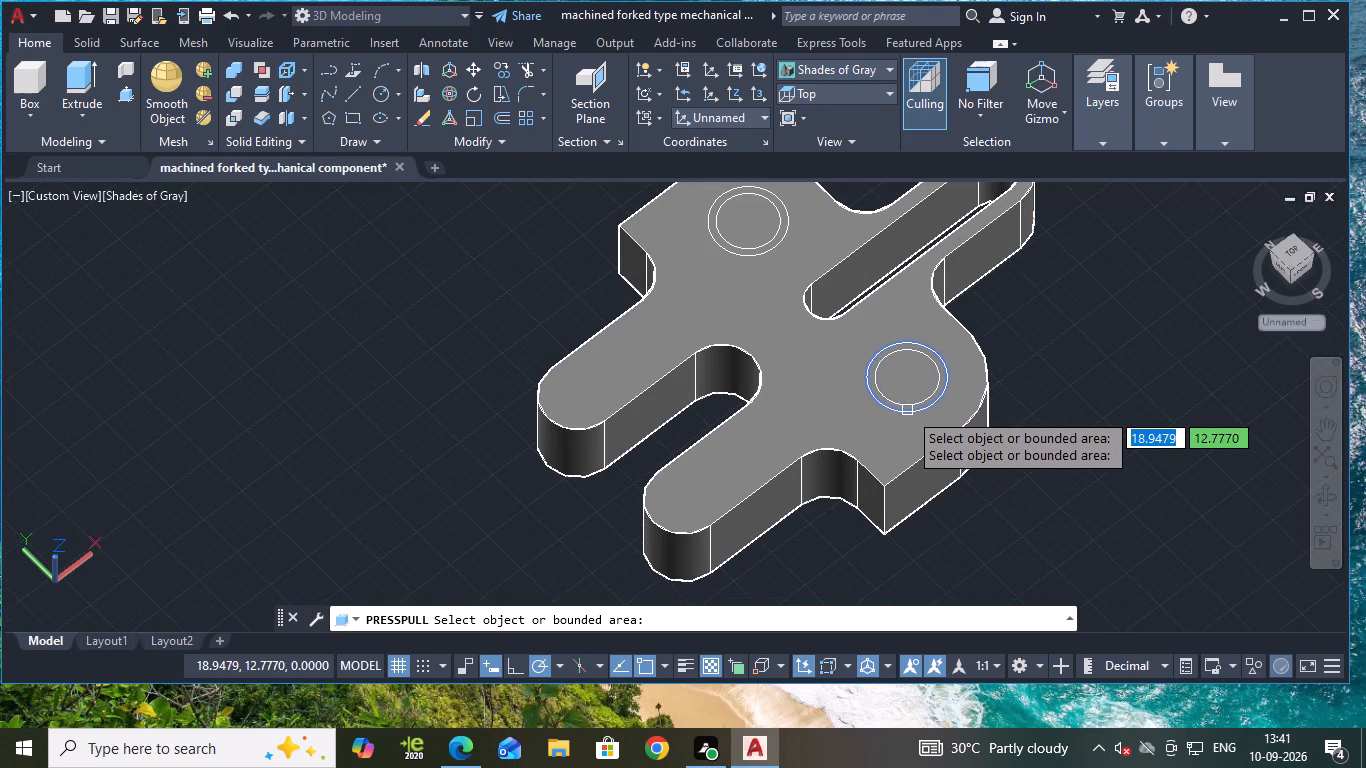
scroll(910, 408, up, 2)
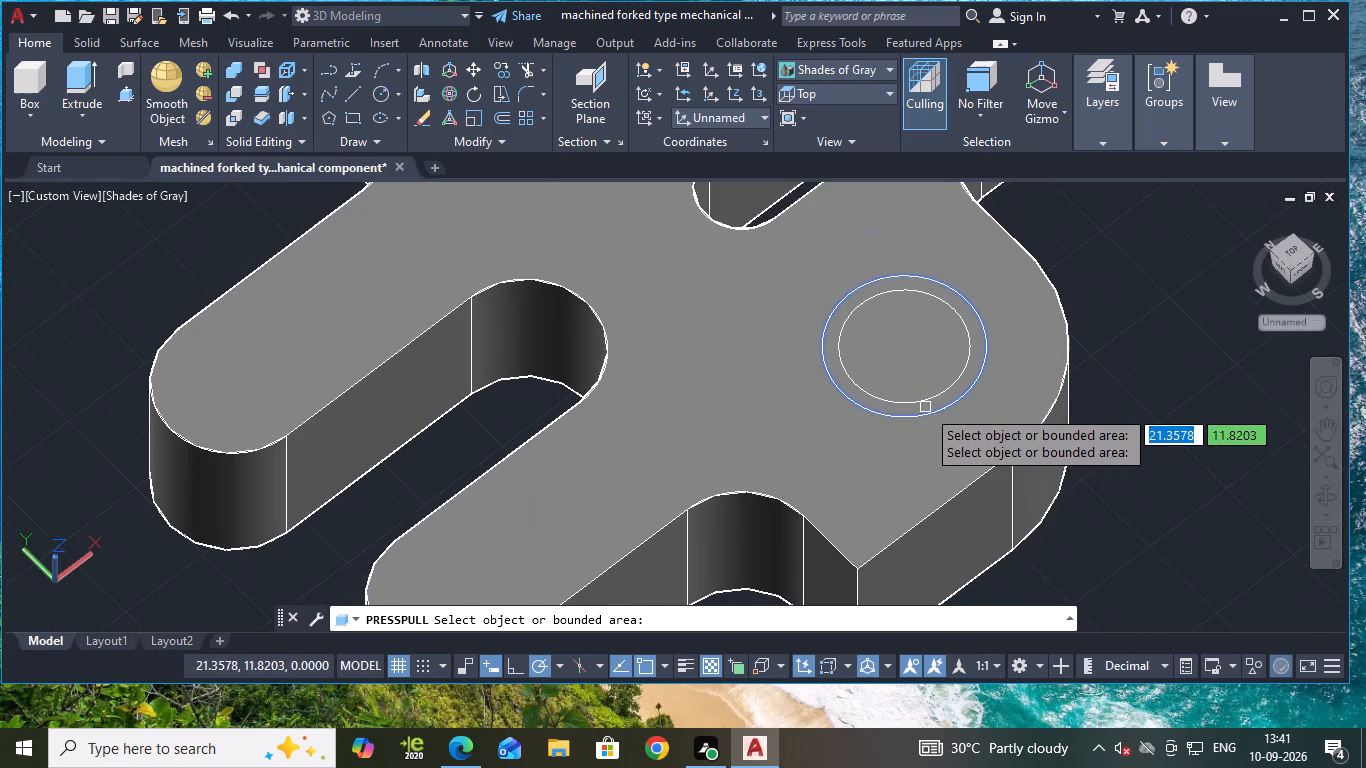
click(927, 408)
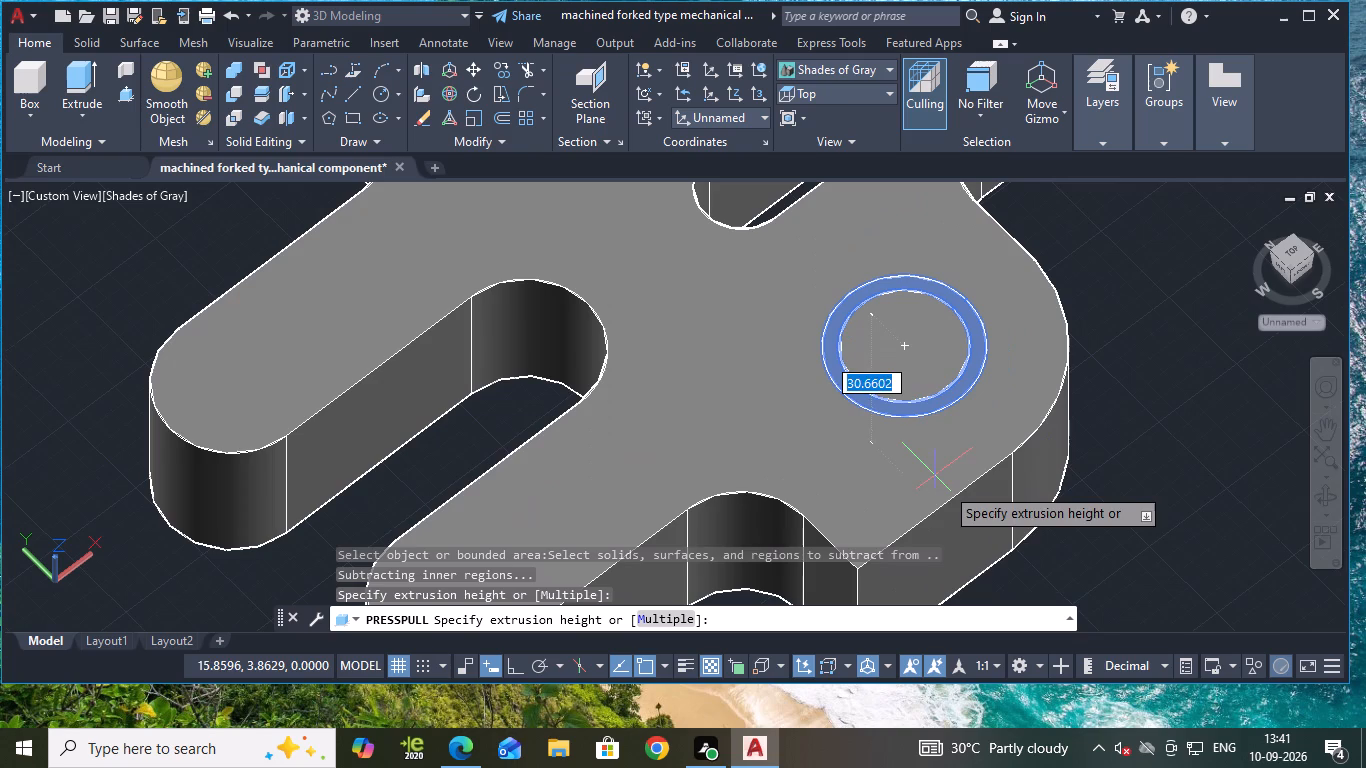
click(1028, 579)
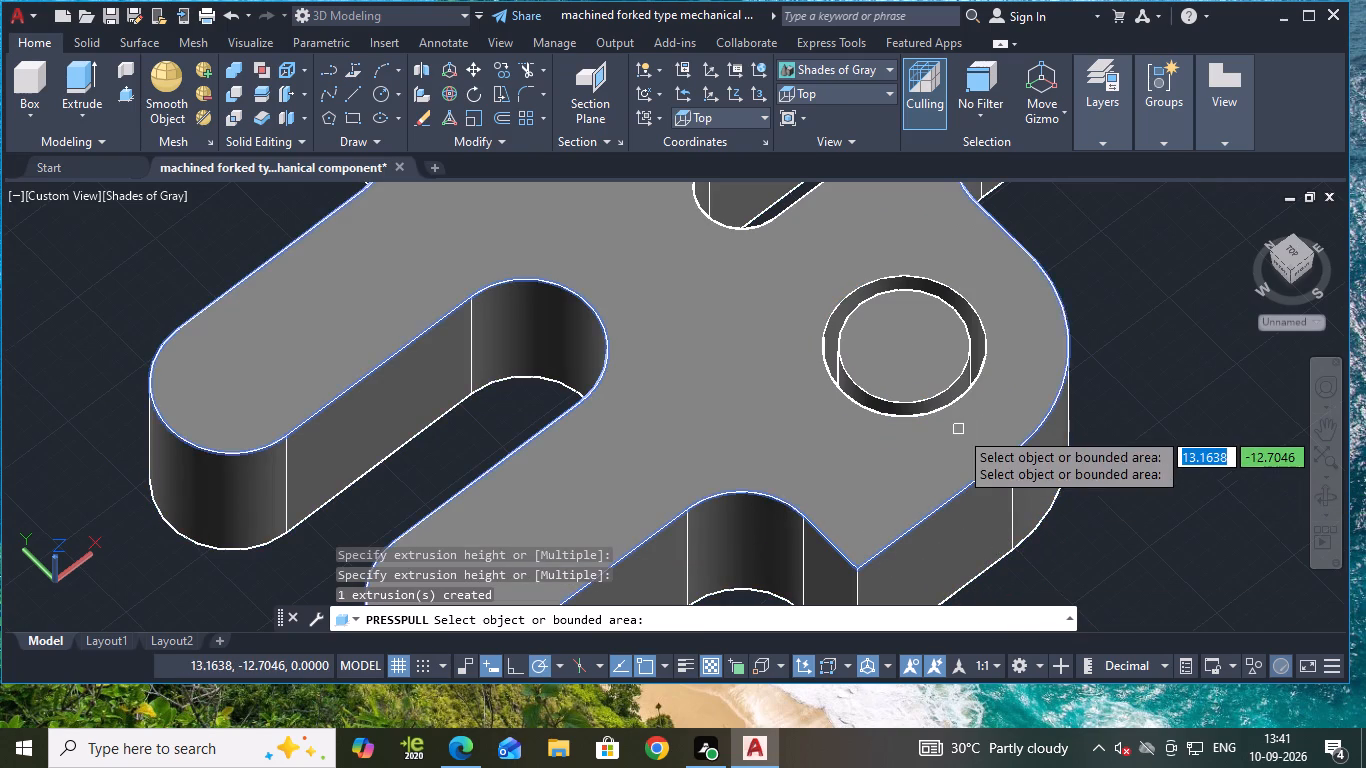
Undo the annular groove cut between the copied concentric circles.
key(ctrl+z)
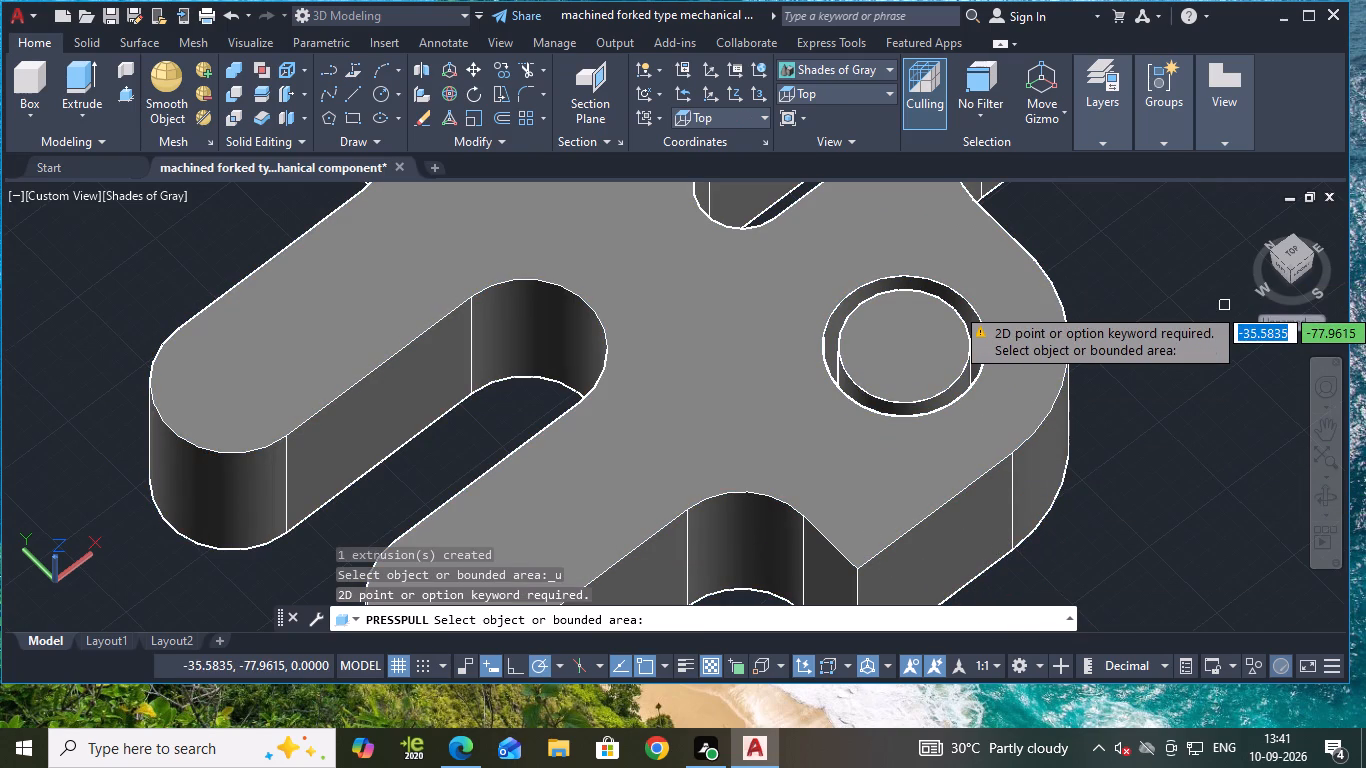
key(grave)
key(Escape)
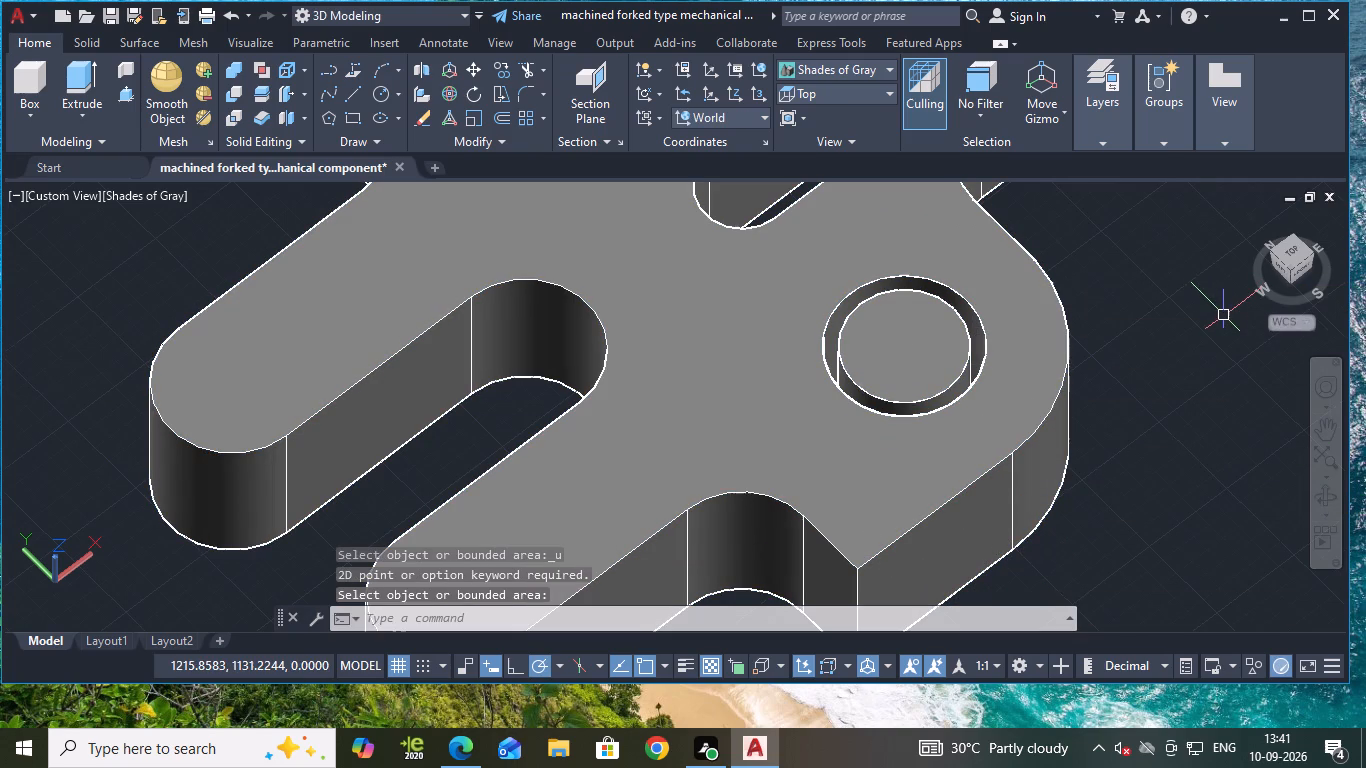
key(ctrl+z)
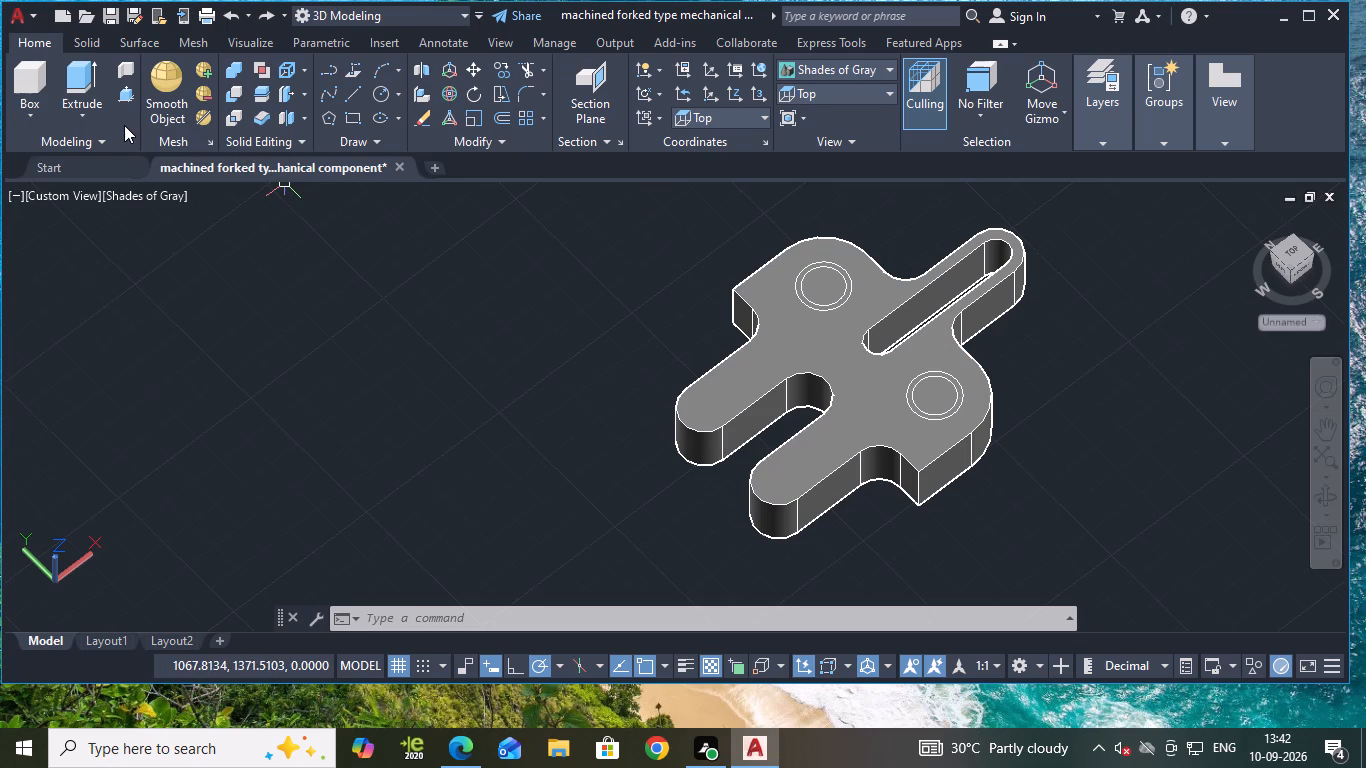
Press-pull the ring between the copied 20 and 16 diameter circles upward by 5 to form a raised collar.
click(123, 100)
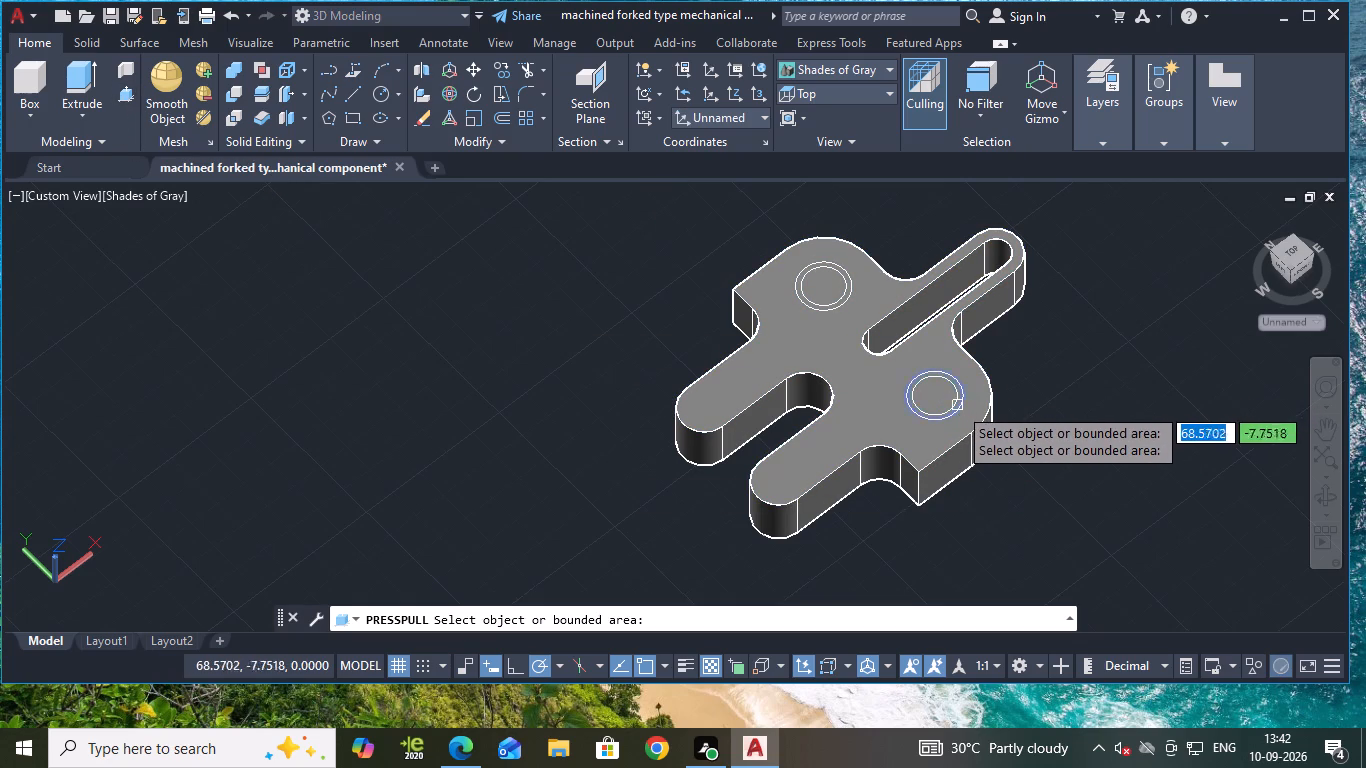
scroll(961, 407, up, 2)
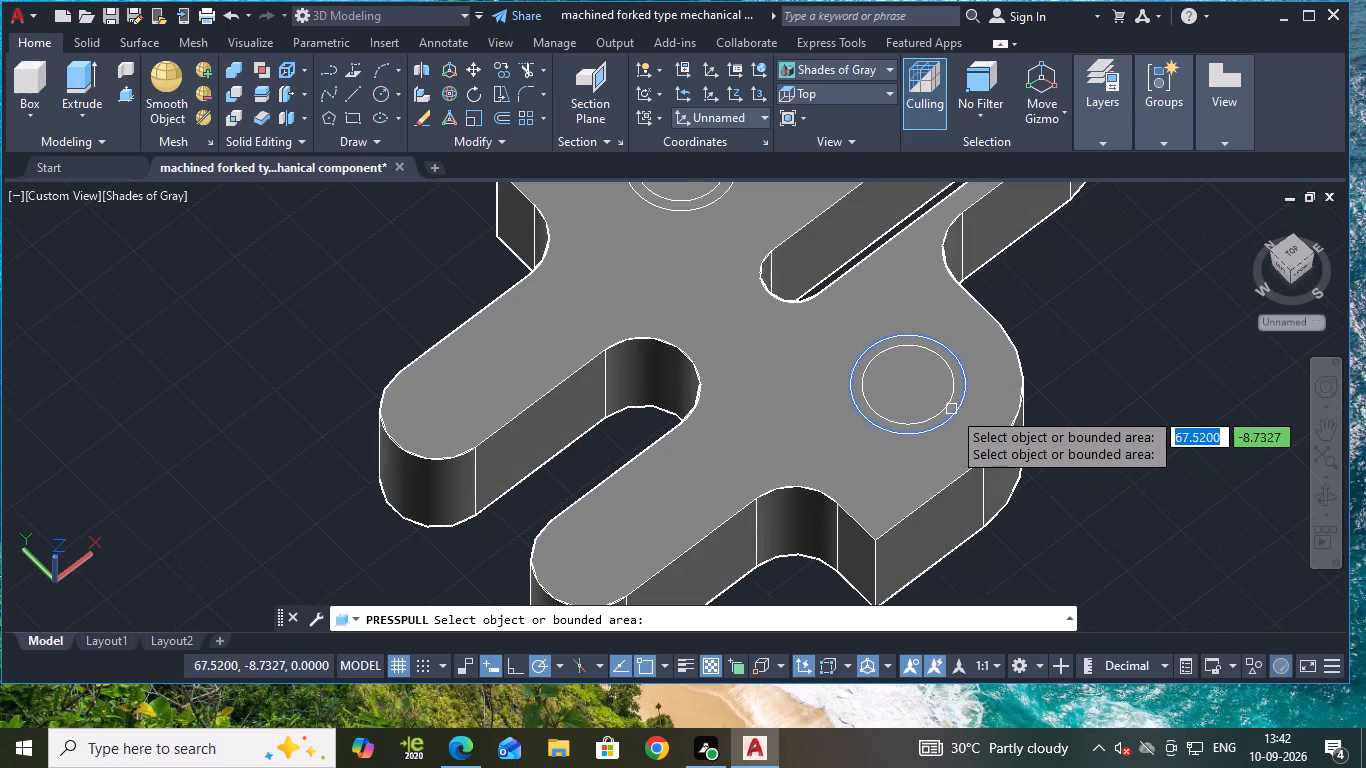
scroll(952, 410, up, 1)
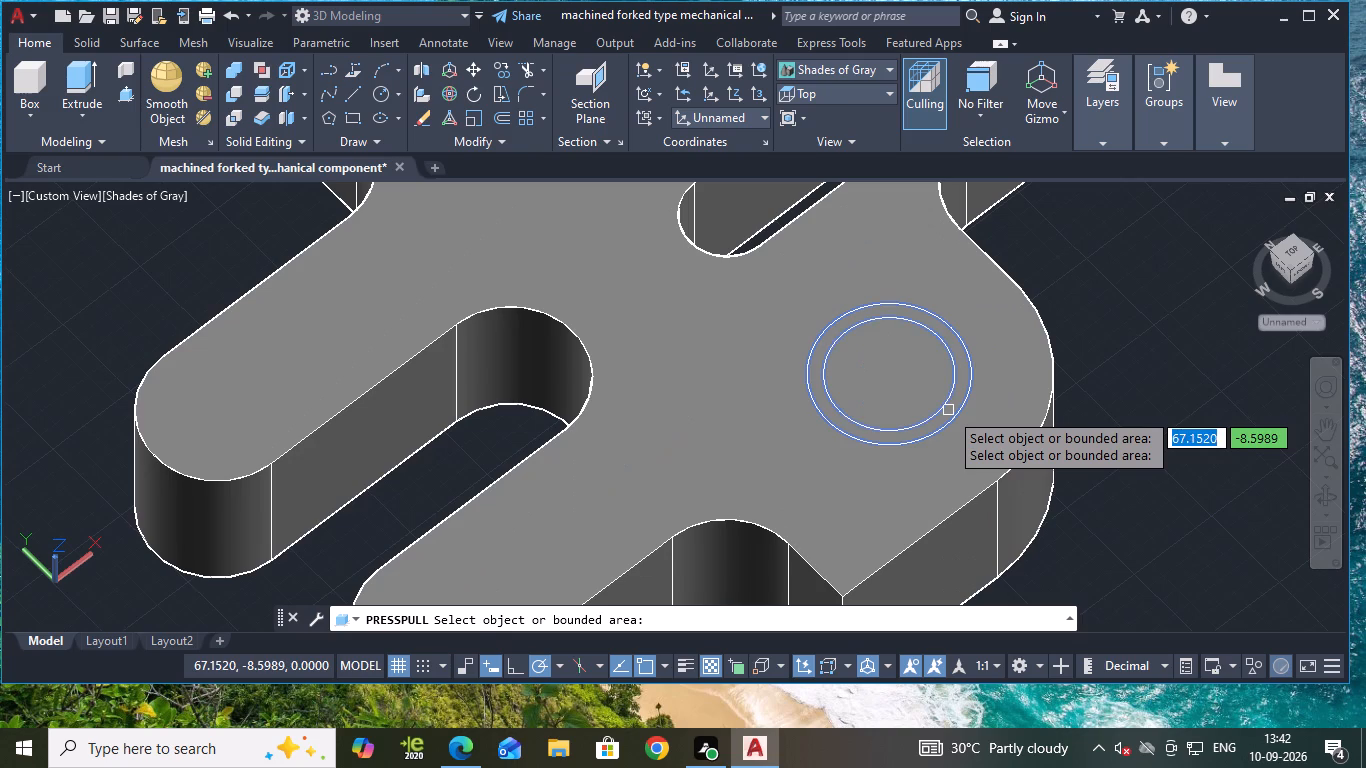
click(948, 411)
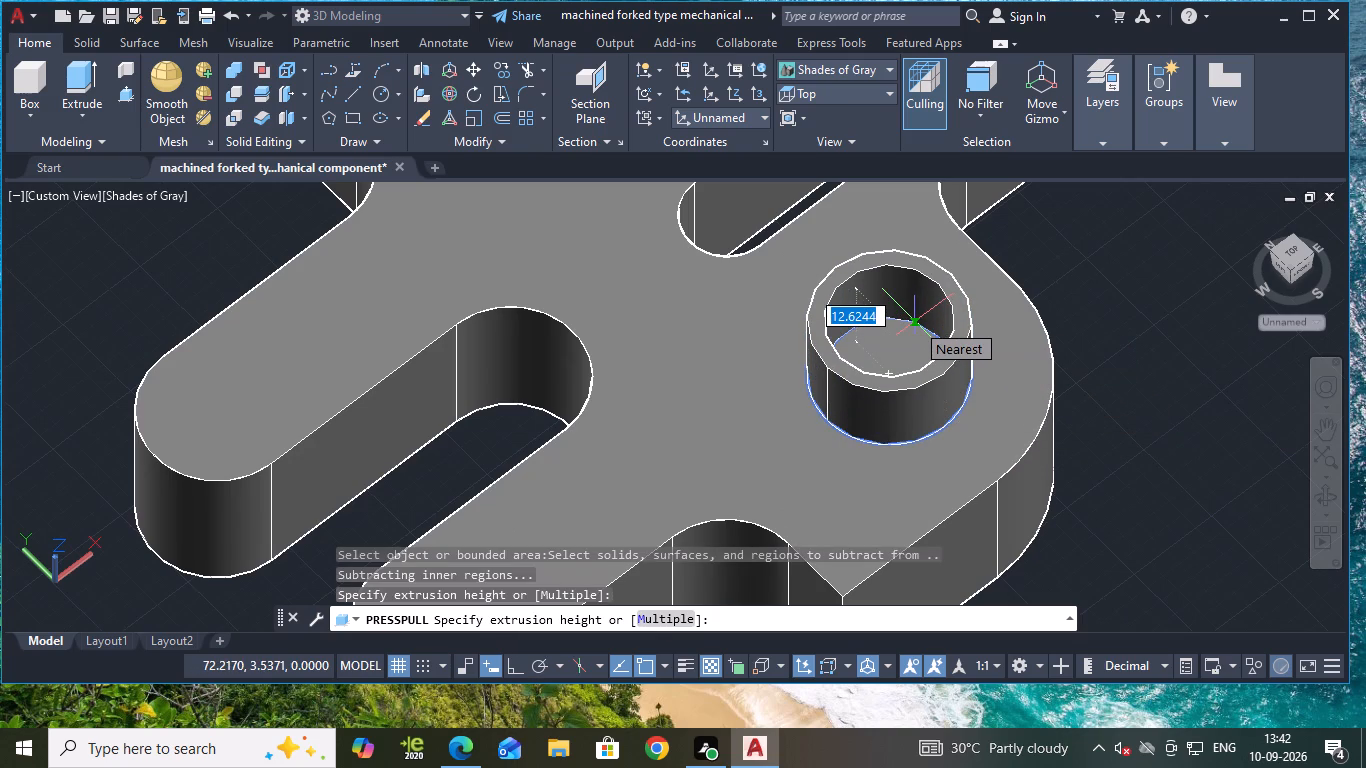
key(5)
key(Return)
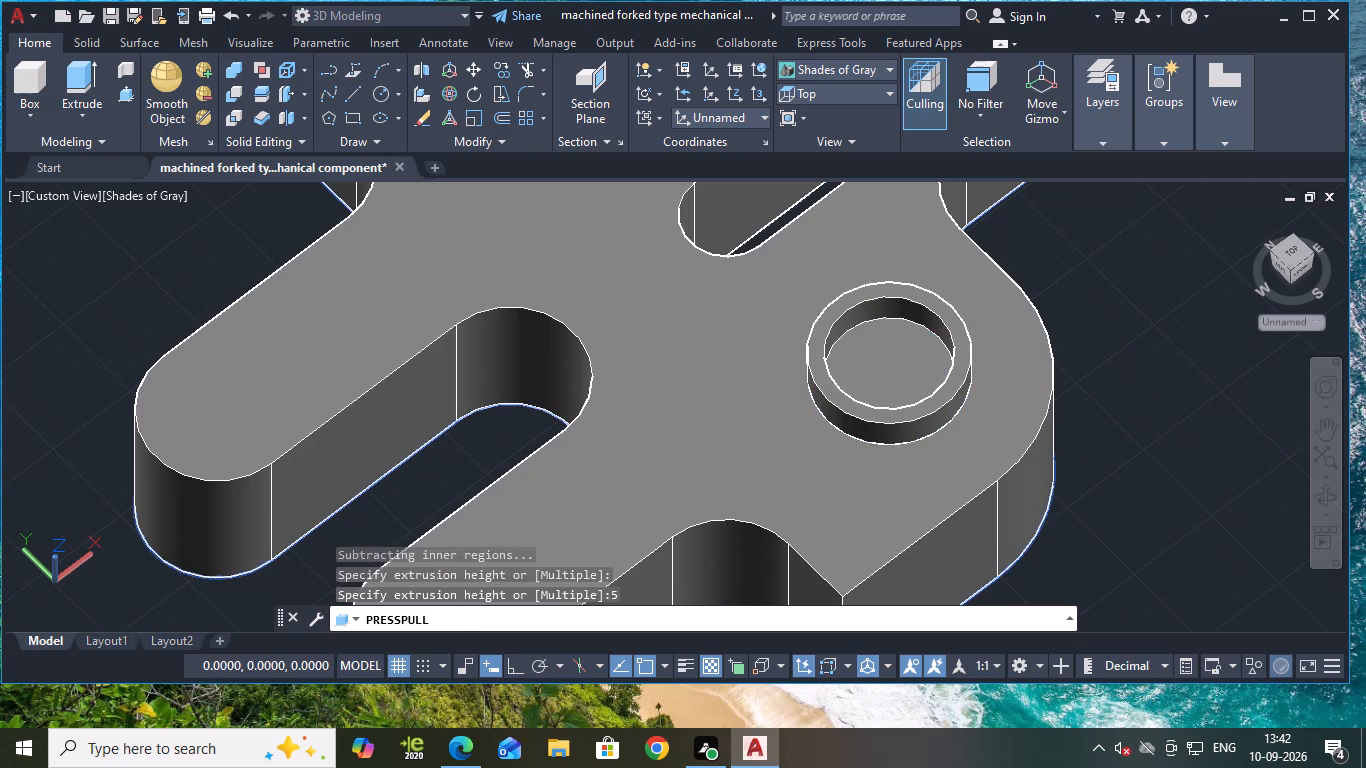
Press-pull the circular area inside that collar down through the solid to cut a through hole.
click(873, 354)
middle_drag(883, 512, 824, 271)
click(900, 461)
Press-pull the ring between the original concentric circles on the other lobe upward by 5.
scroll(977, 416, down, 1)
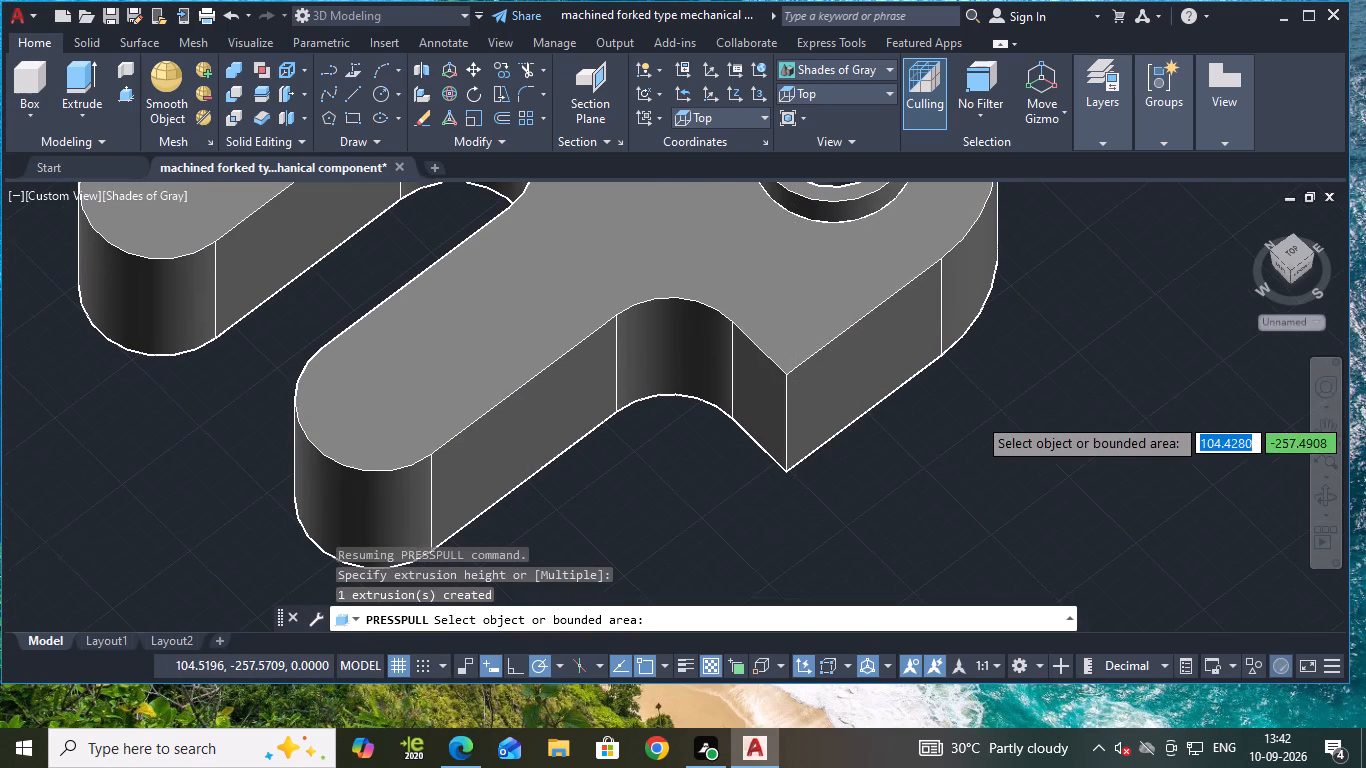
scroll(999, 404, down, 1)
middle_drag(999, 404, 990, 565)
scroll(810, 299, up, 2)
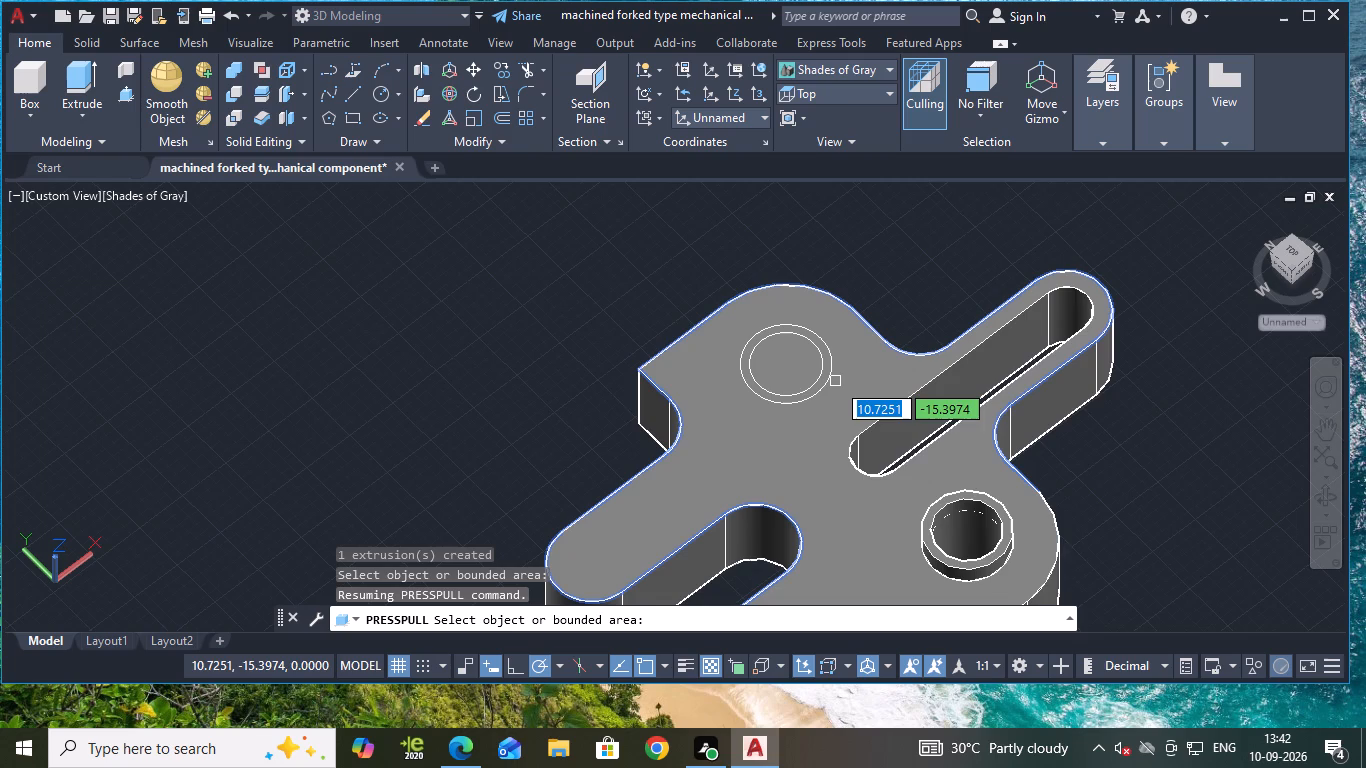
scroll(804, 378, up, 2)
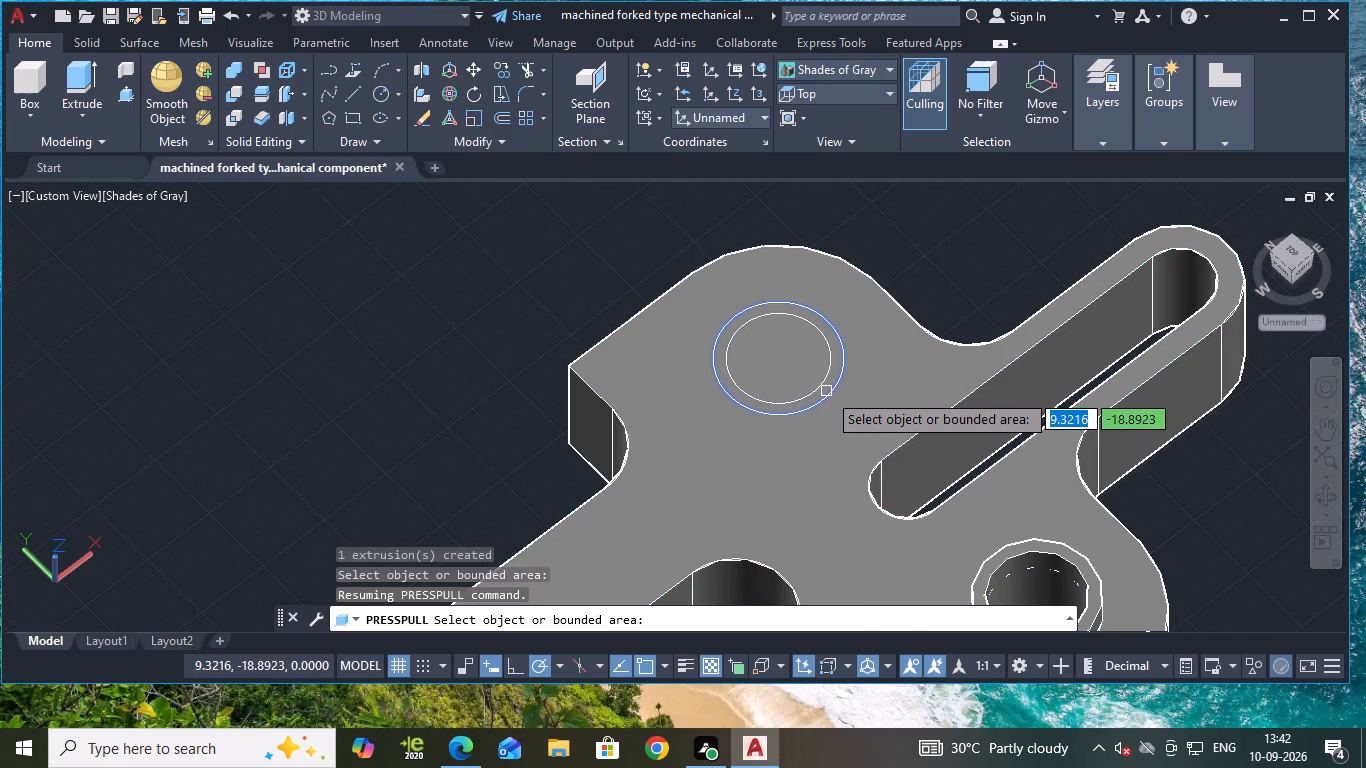
scroll(823, 395, up, 2)
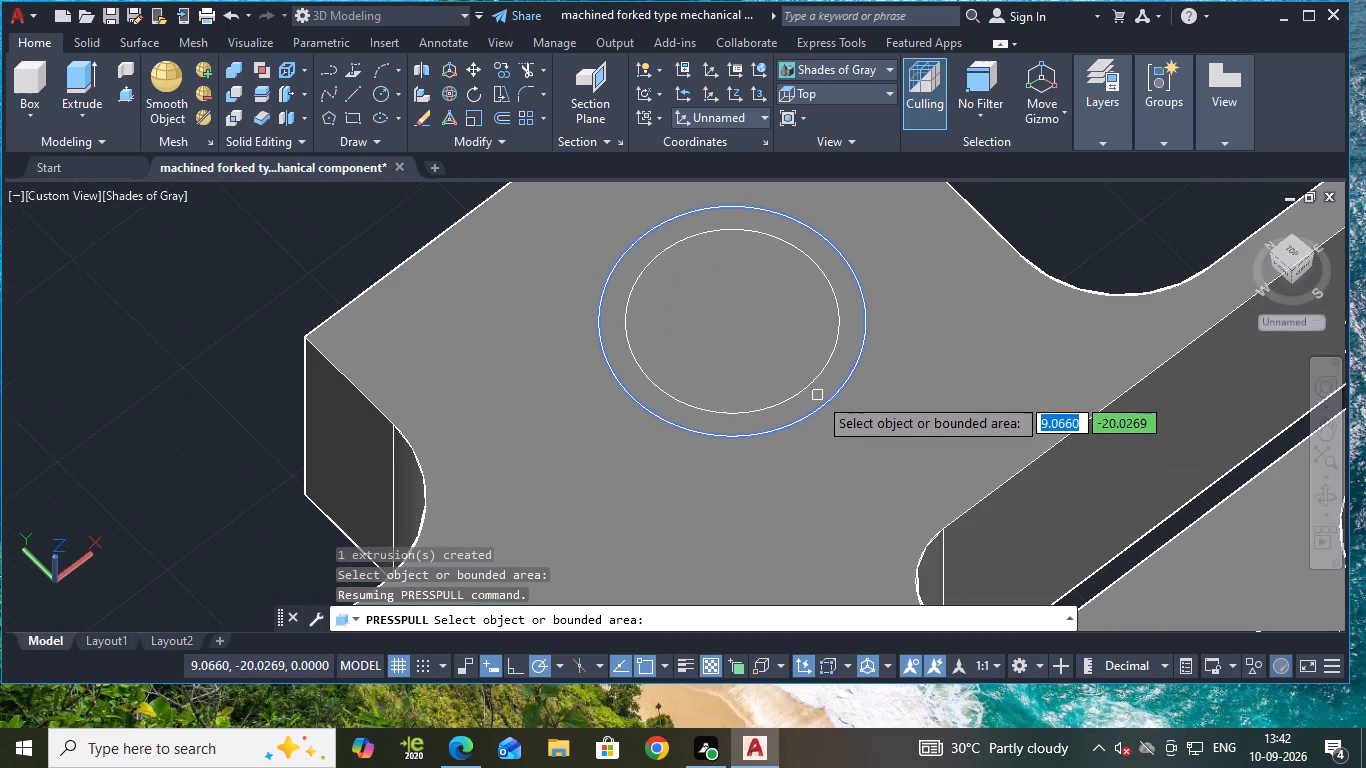
click(816, 398)
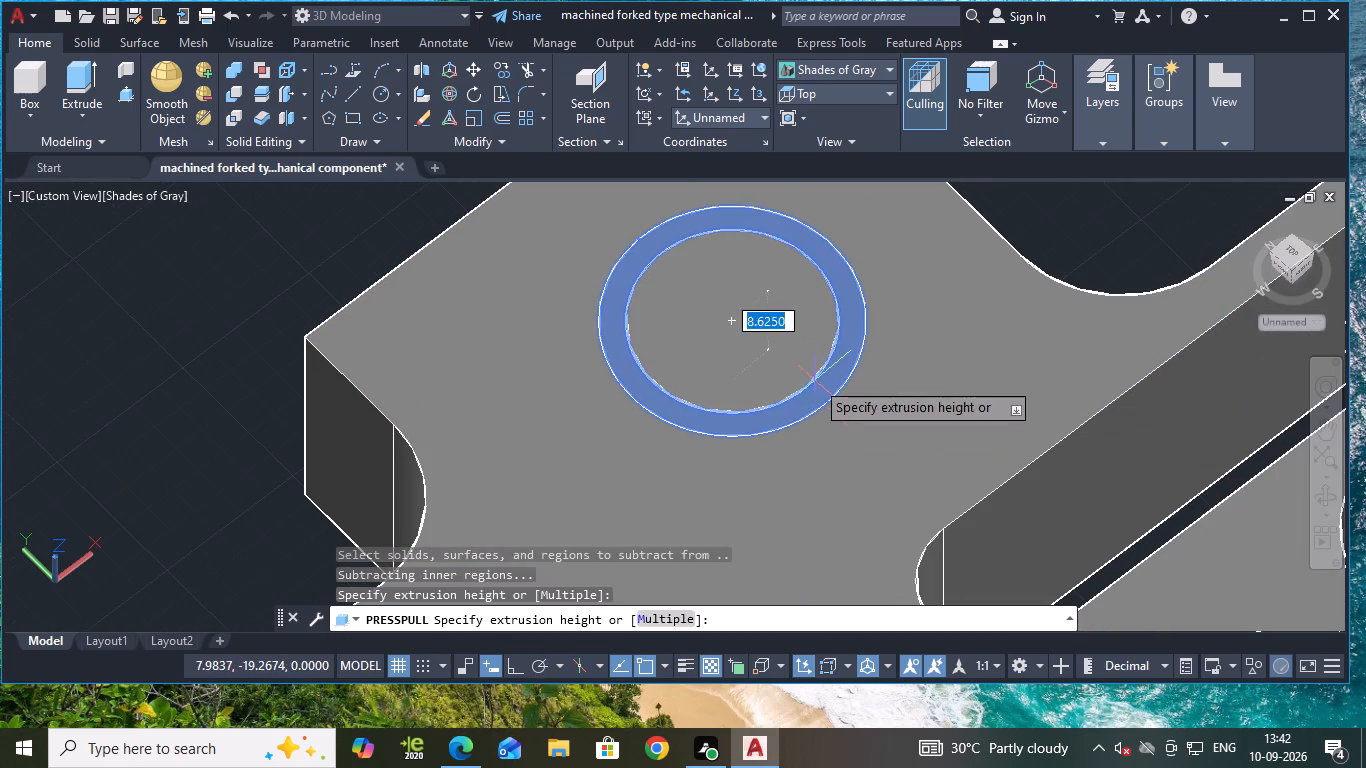
key(5)
key(Return)
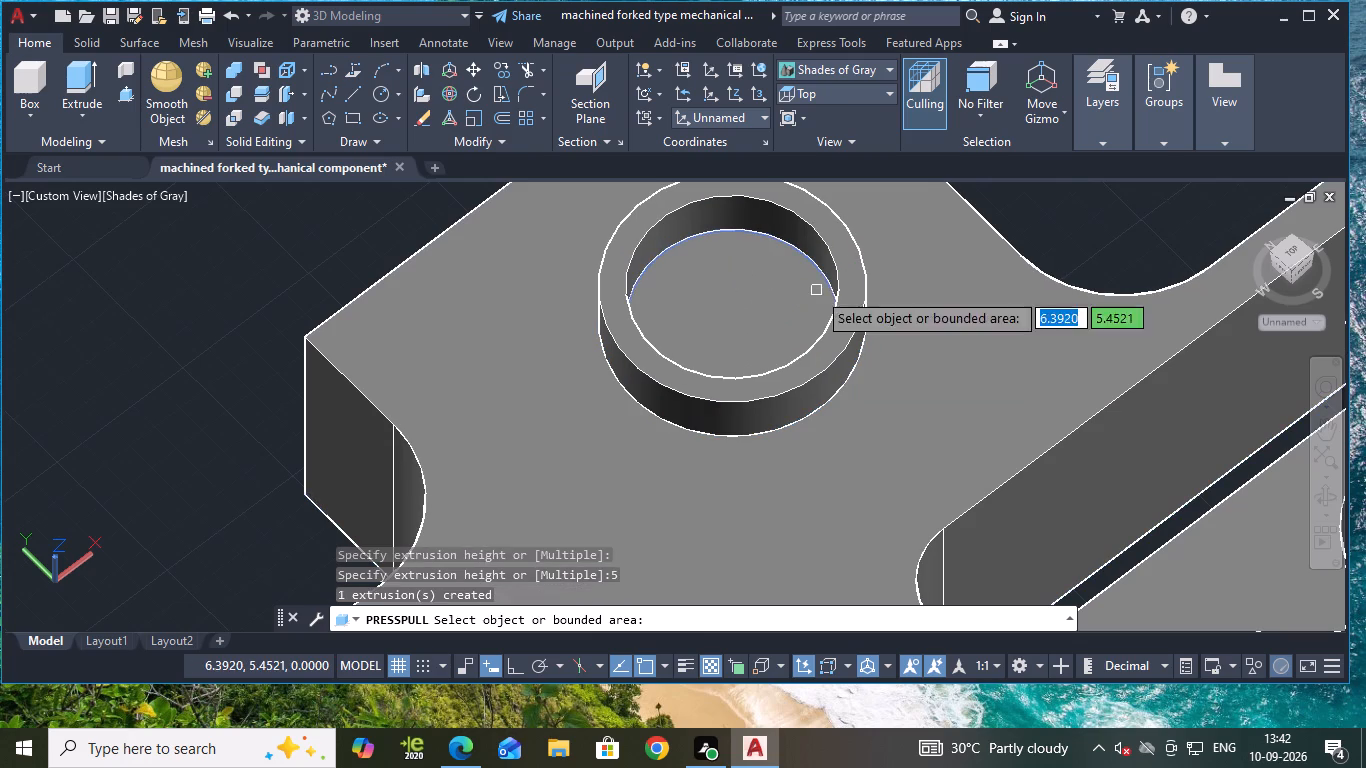
Press-pull the circular area inside the second collar down through the solid to cut a through hole.
click(756, 279)
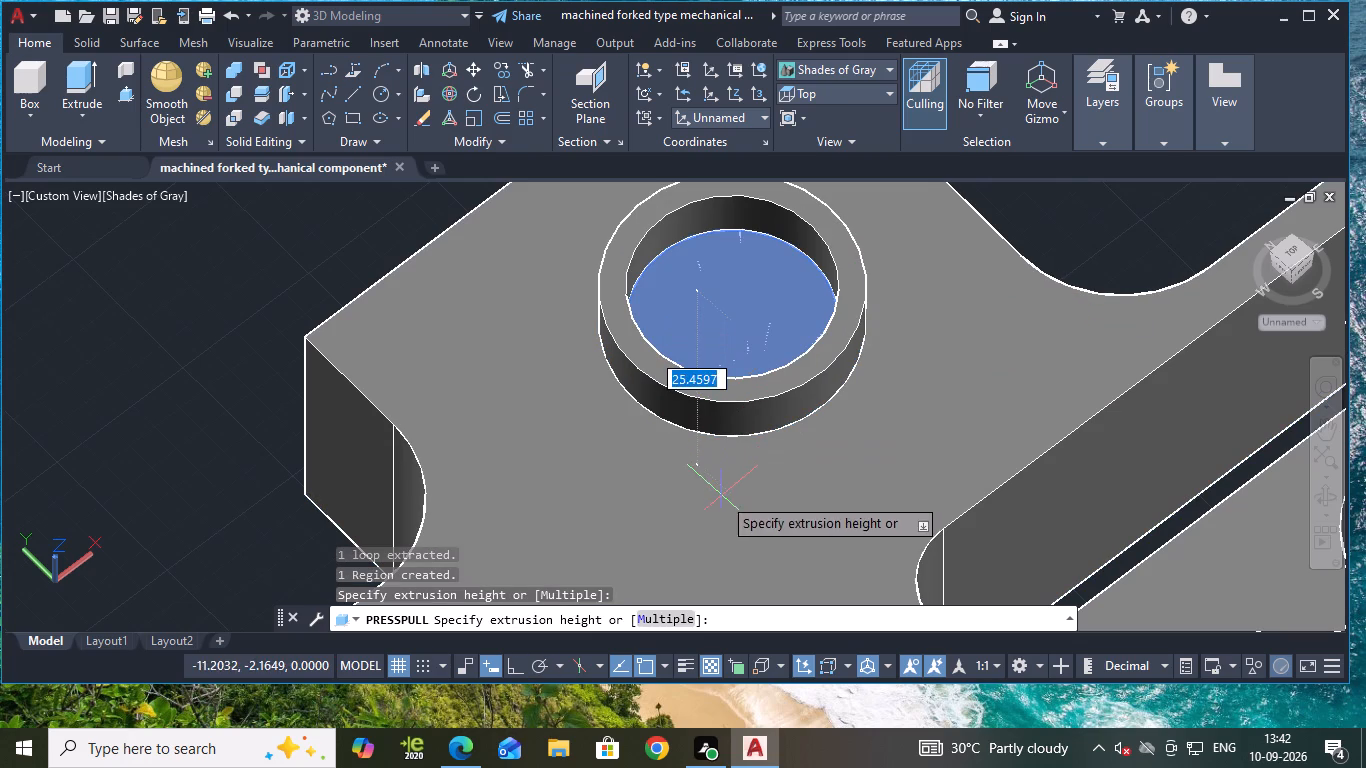
click(722, 496)
scroll(741, 430, down, 2)
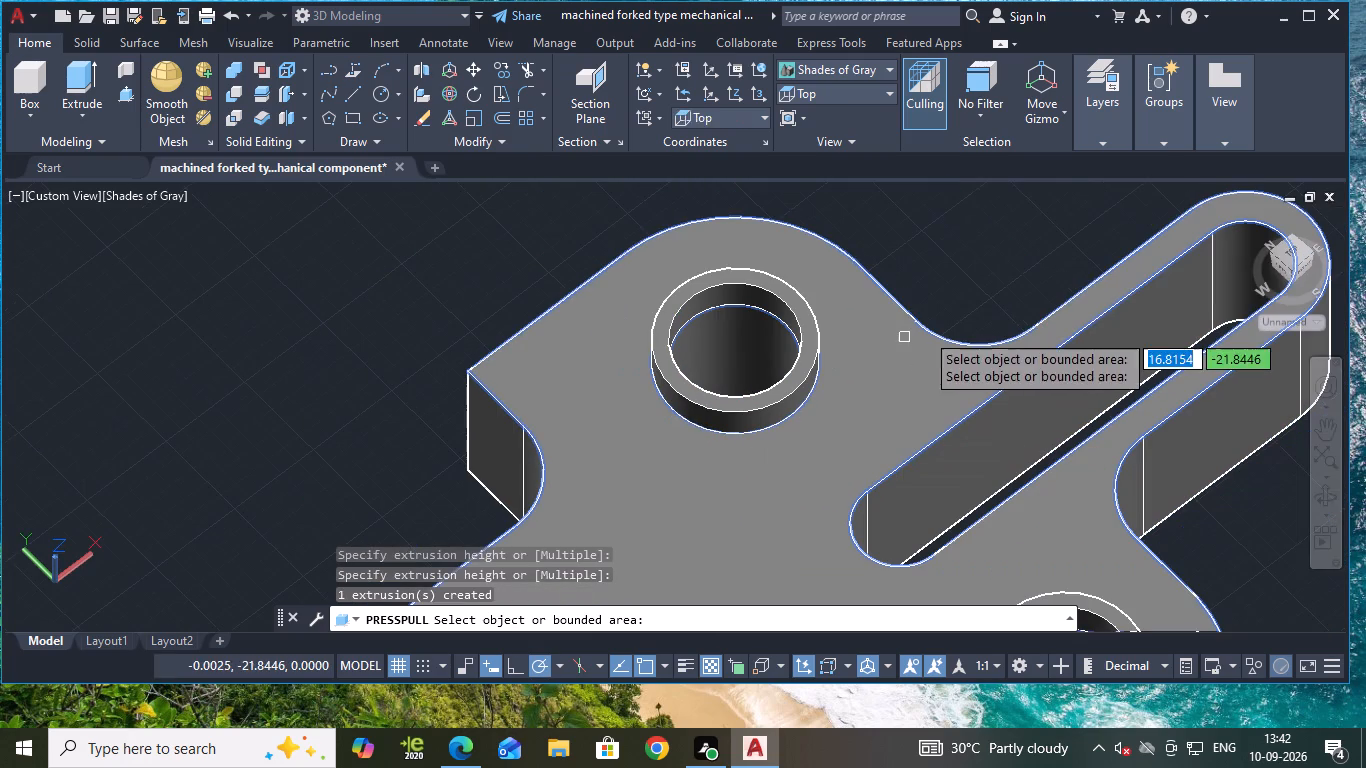
shift+middle_drag(929, 252, 943, 313)
scroll(943, 315, down, 2)
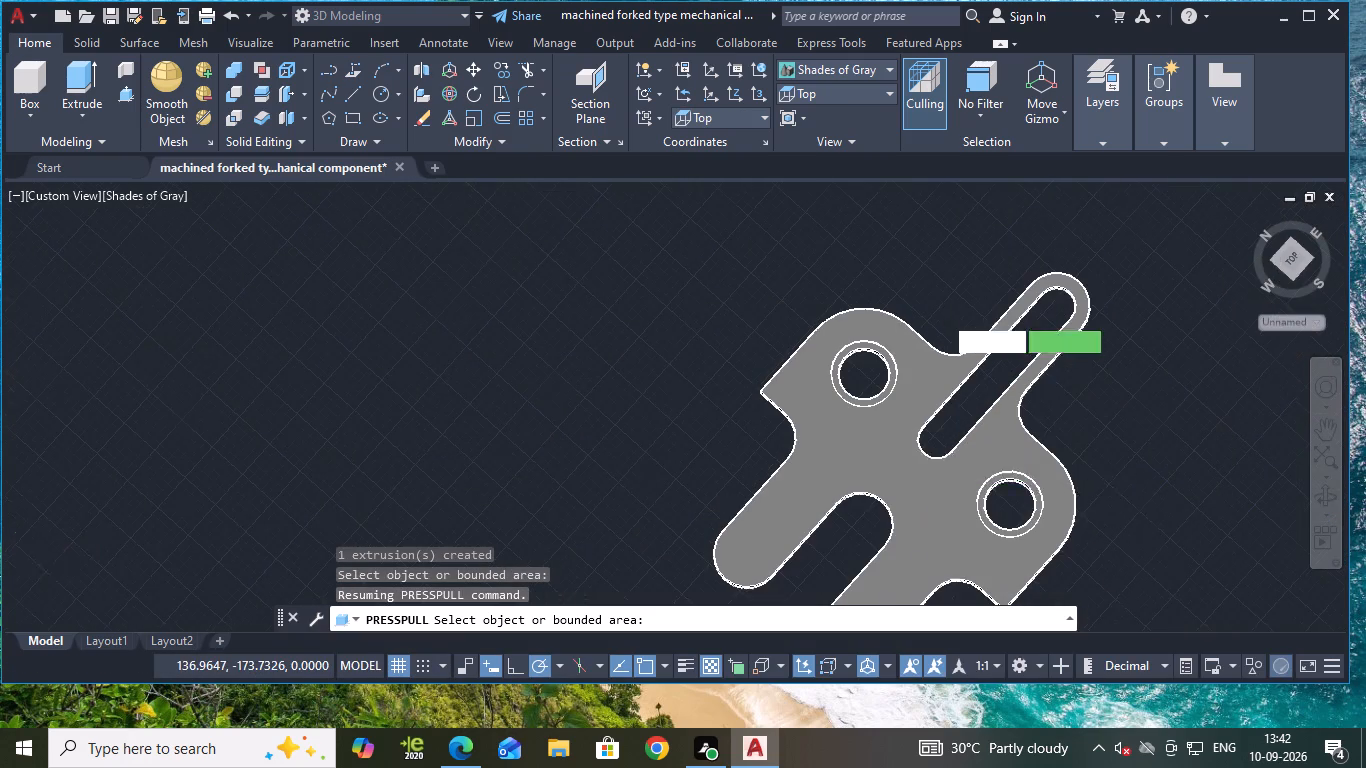
middle_click(1064, 591)
middle_drag(1103, 564, 1045, 526)
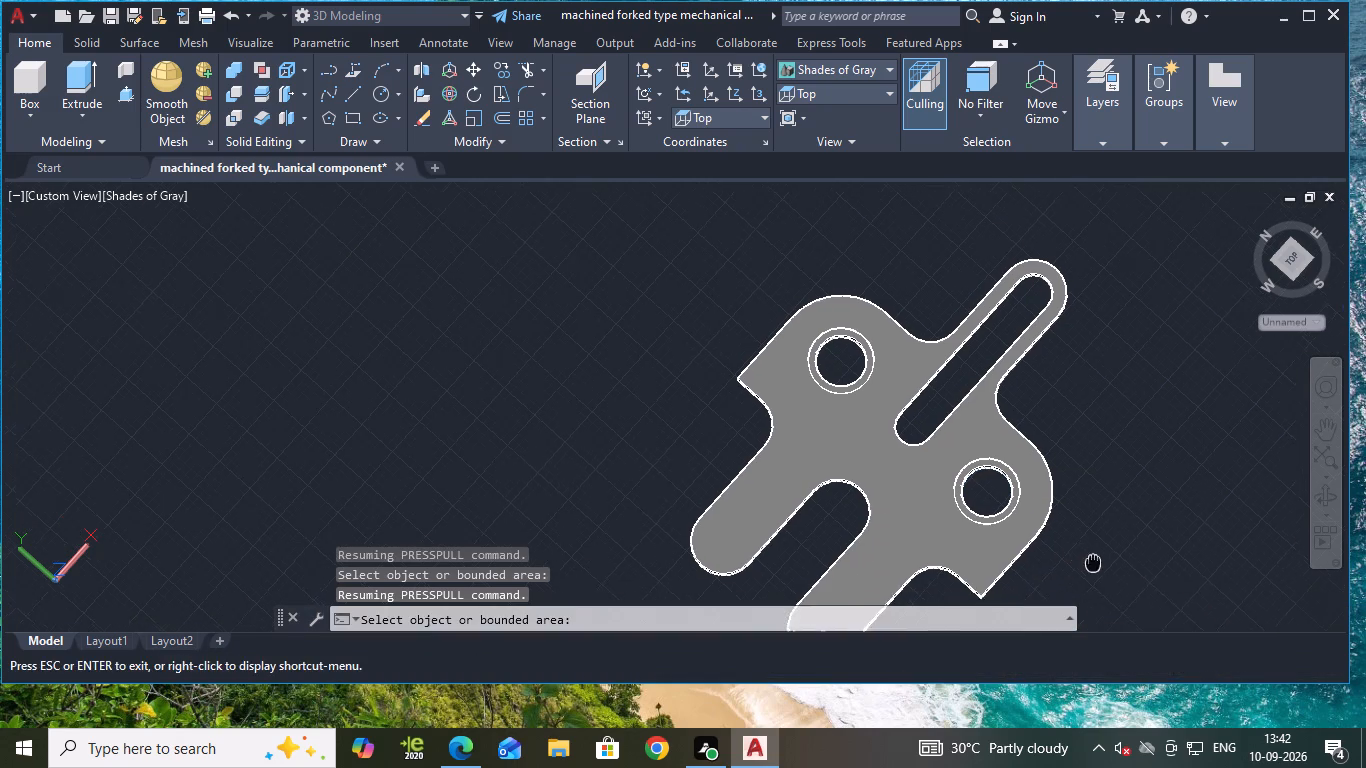
middle_drag(1045, 526, 1028, 500)
key(Escape)
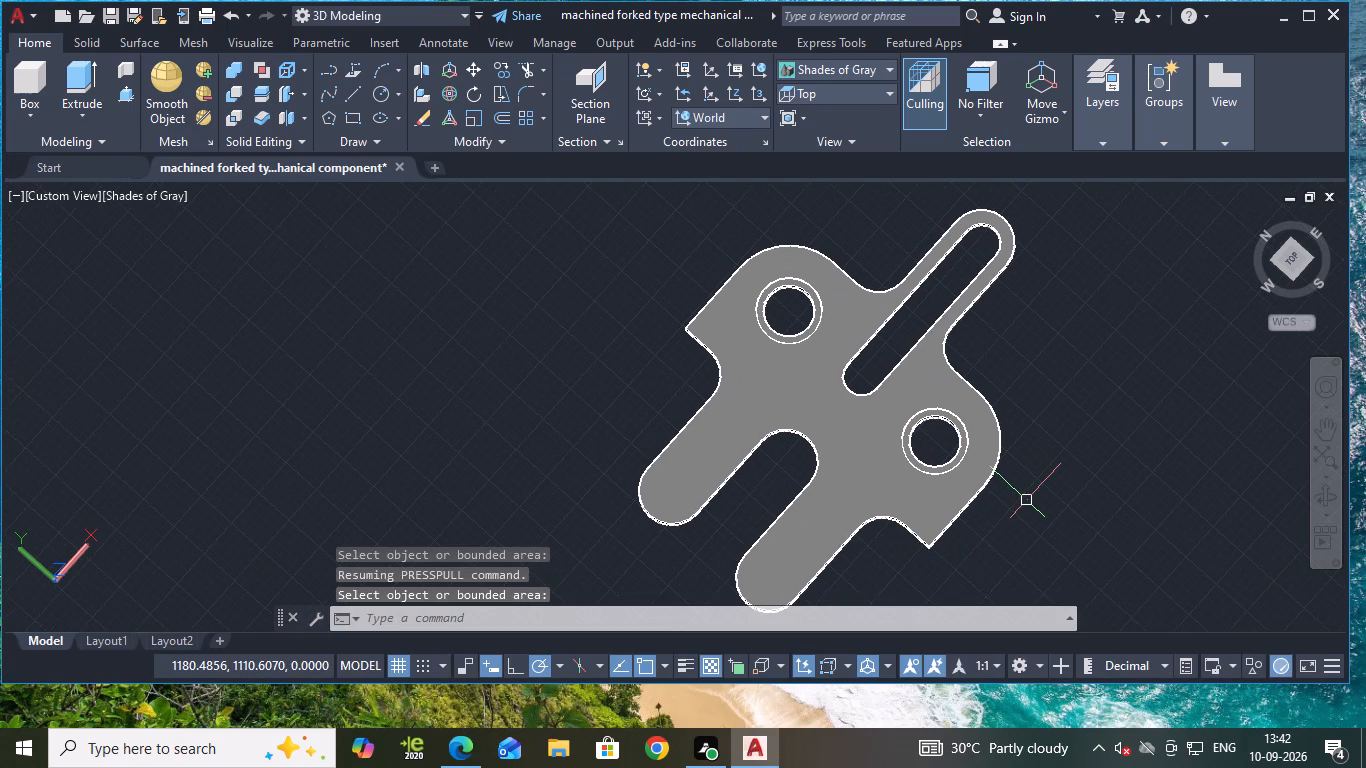
Save the drawing.
key(ctrl+s)
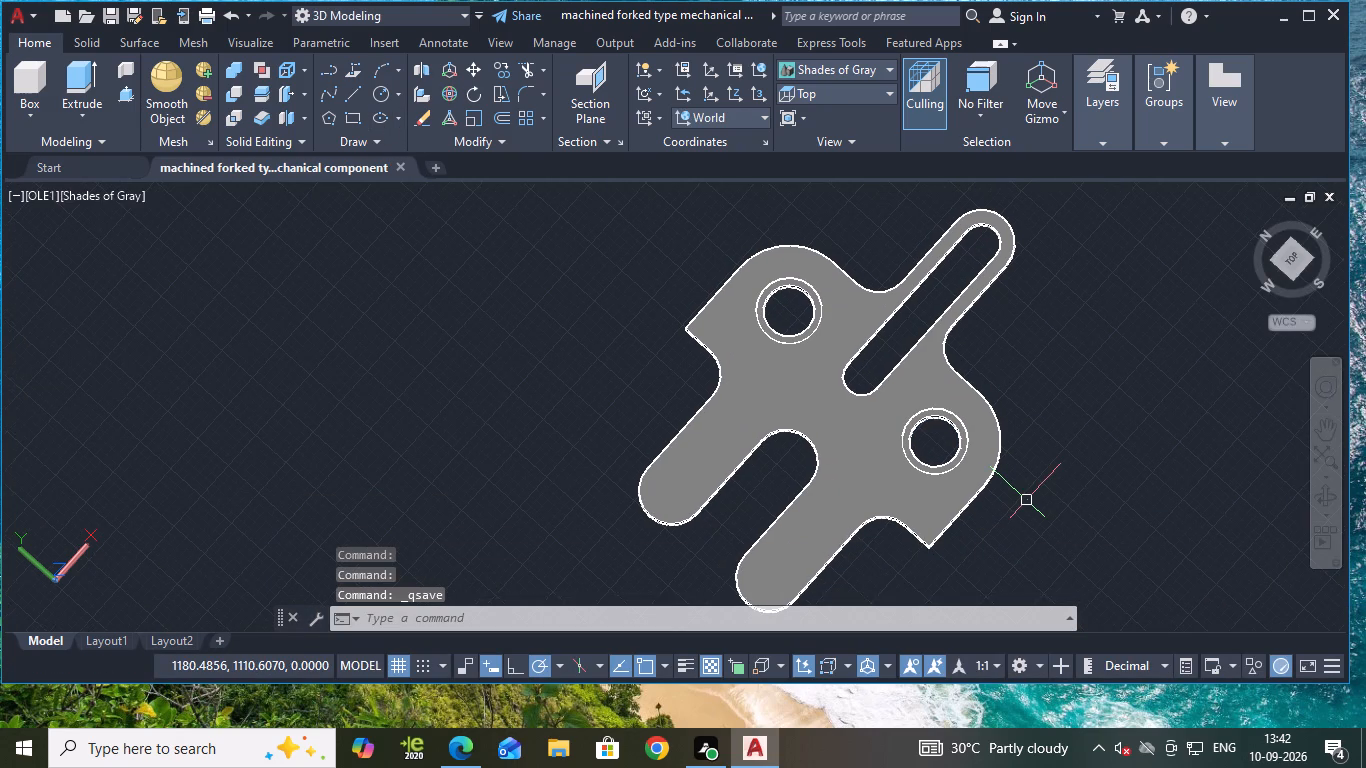
In the Top view, draw a 12 diameter circle concentric with the rounded end of the upper fork arm.
click(808, 95)
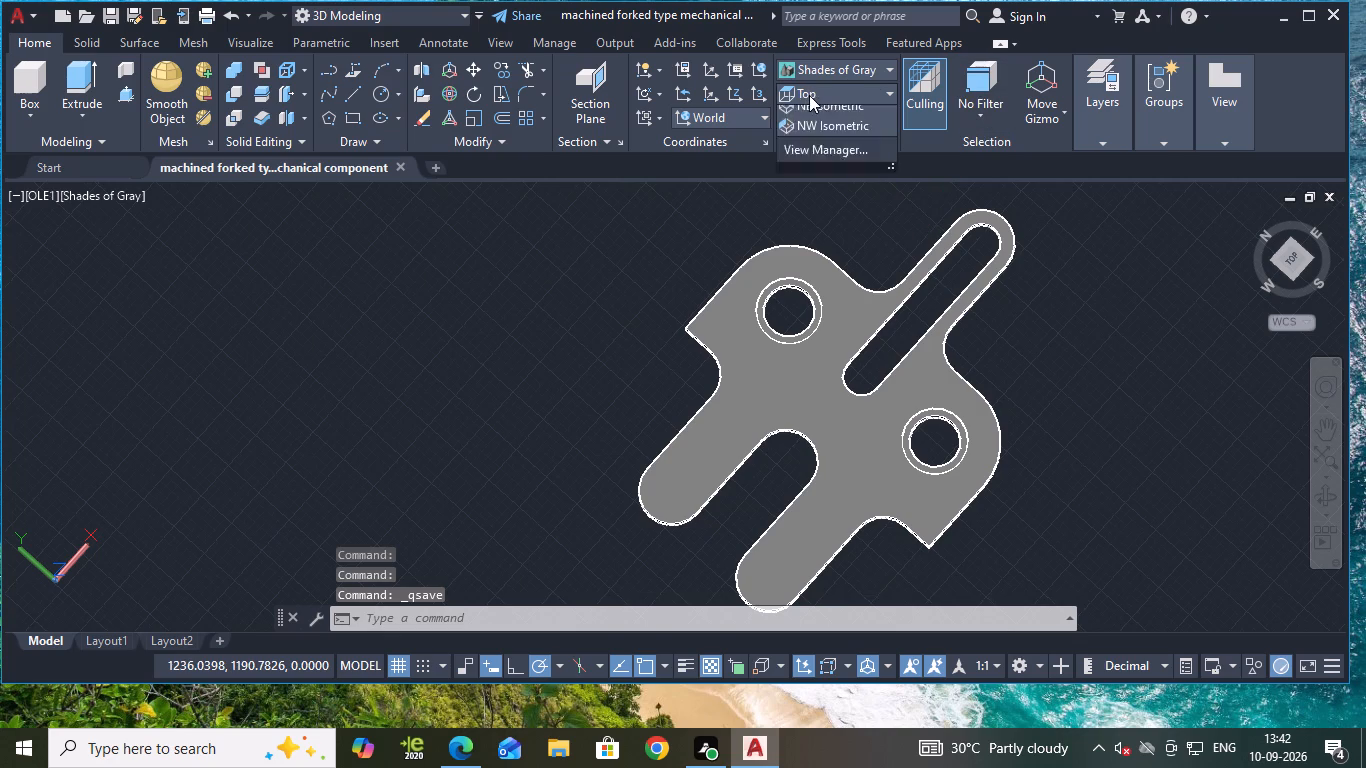
click(833, 114)
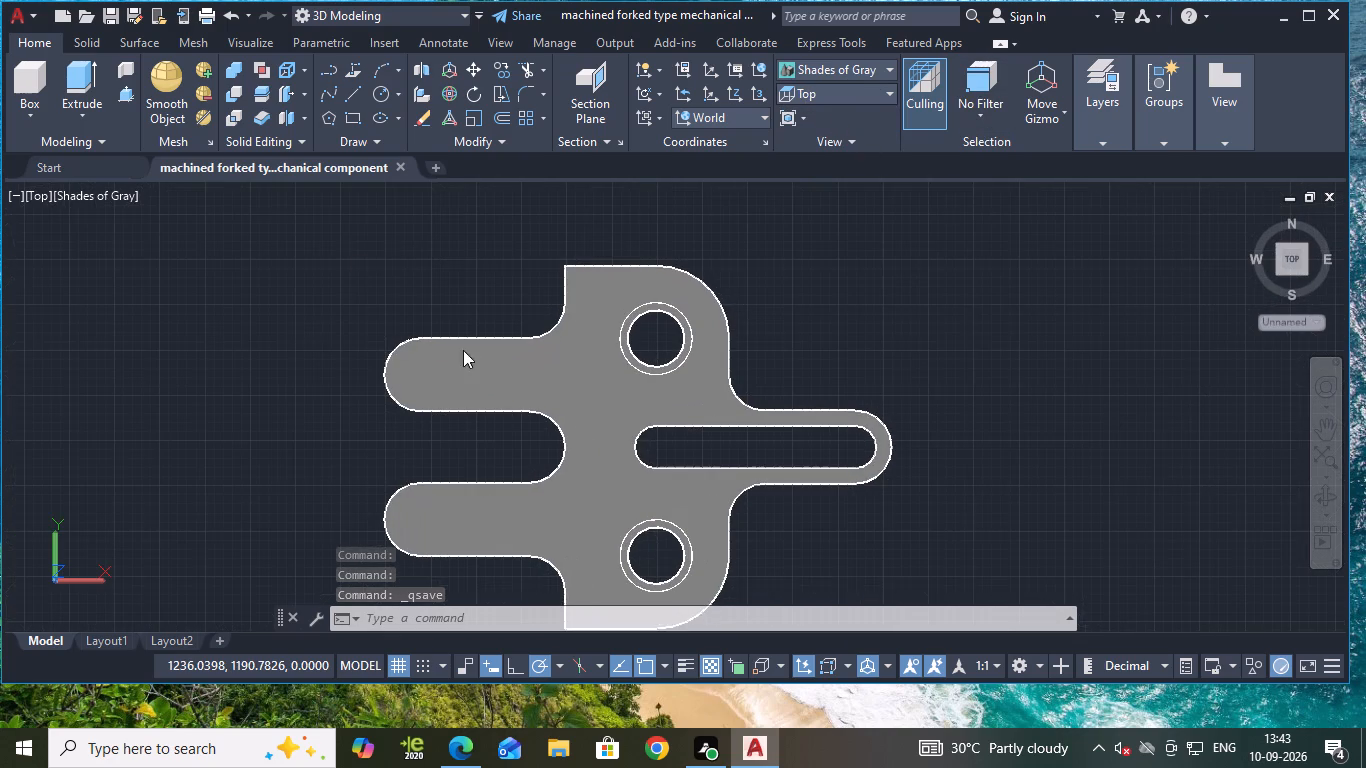
click(375, 93)
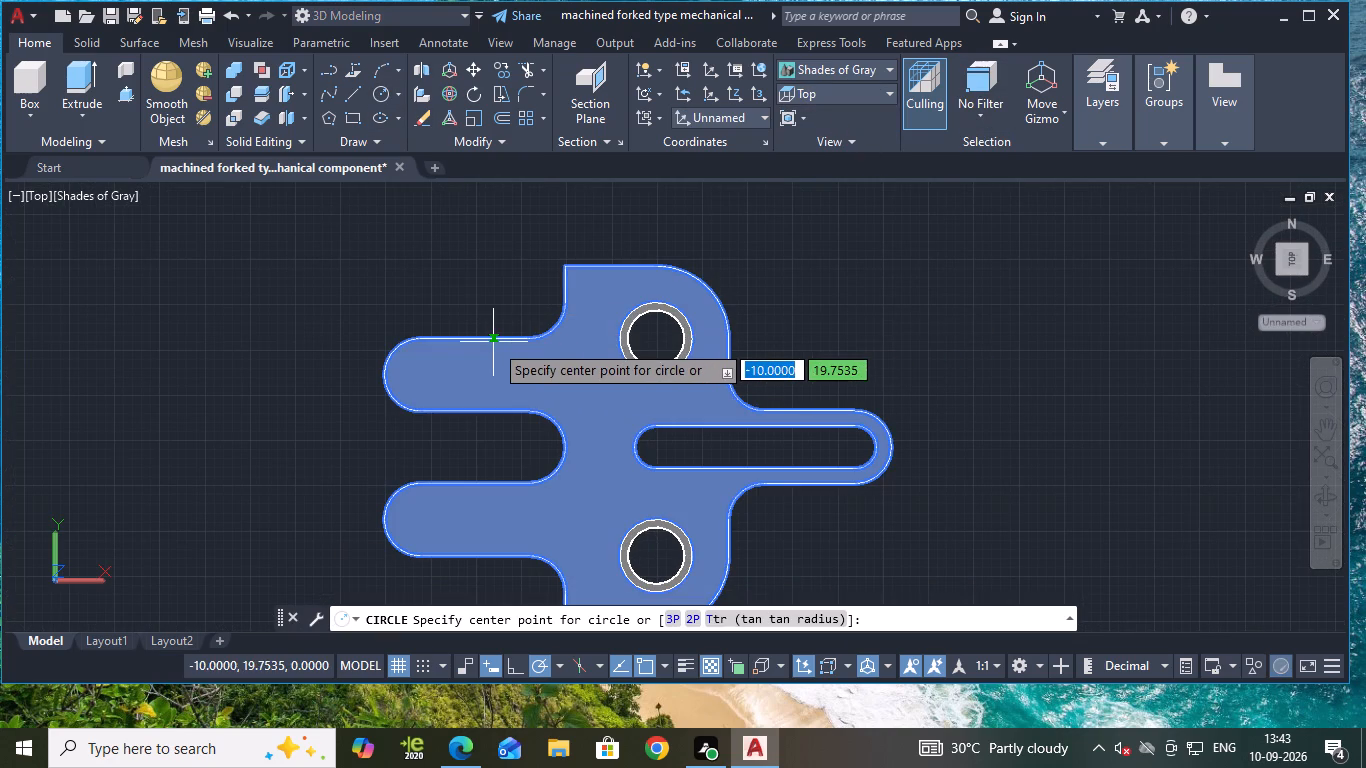
click(420, 375)
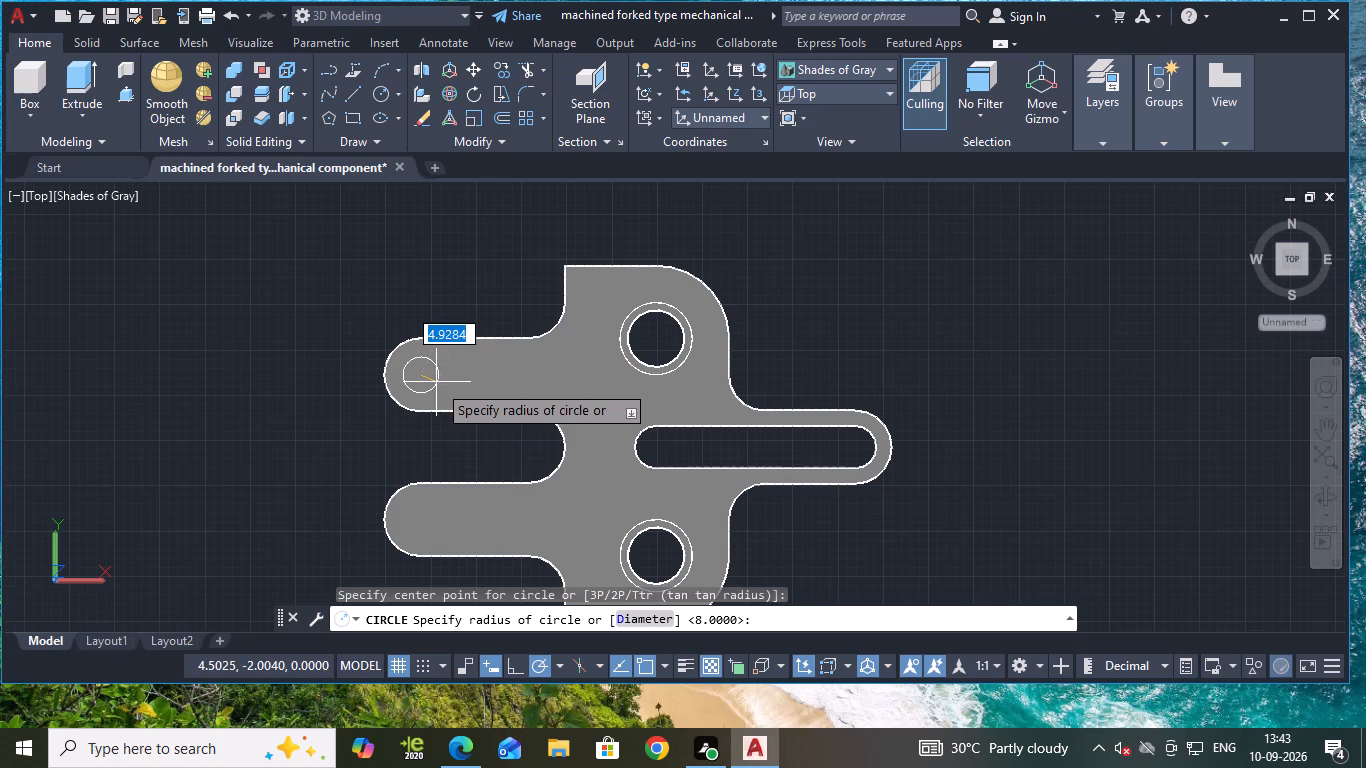
key(d)
key(Return)
key(1)
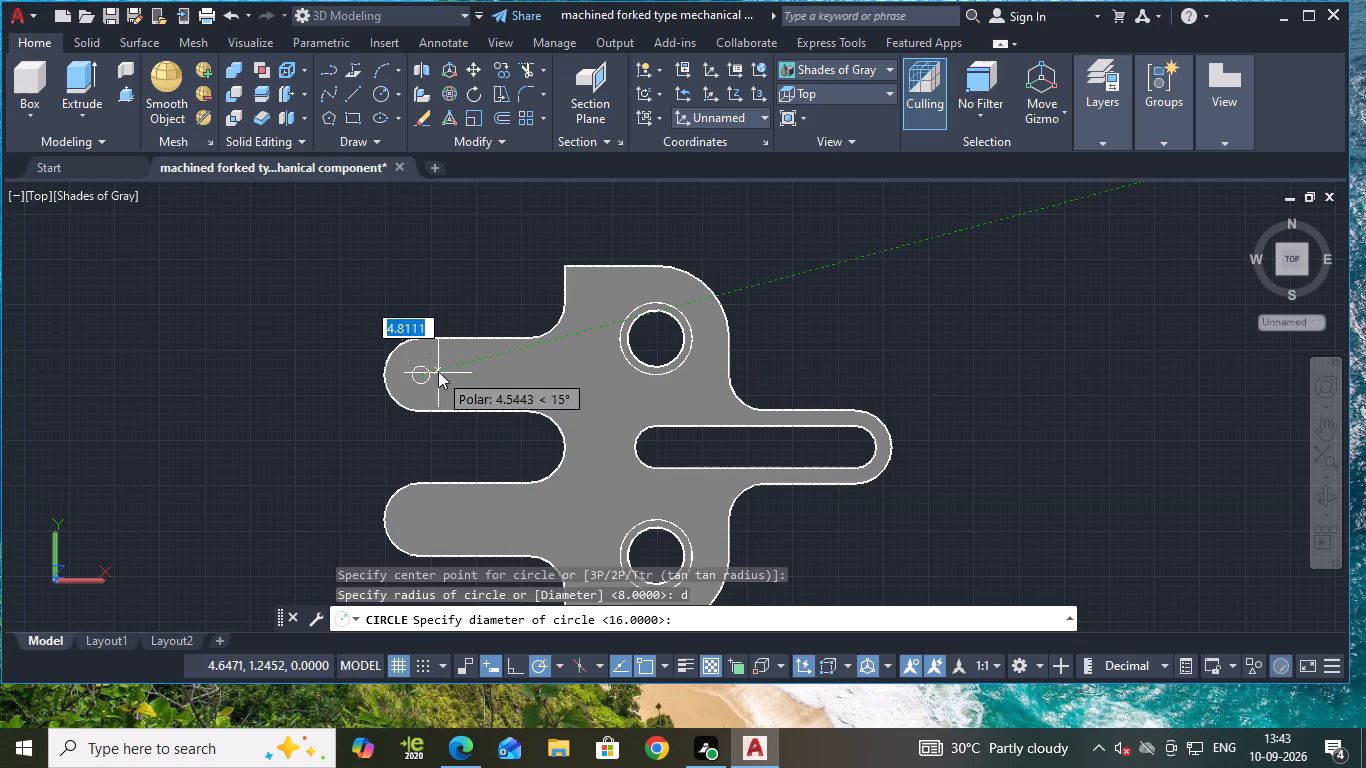
key(2)
key(Return)
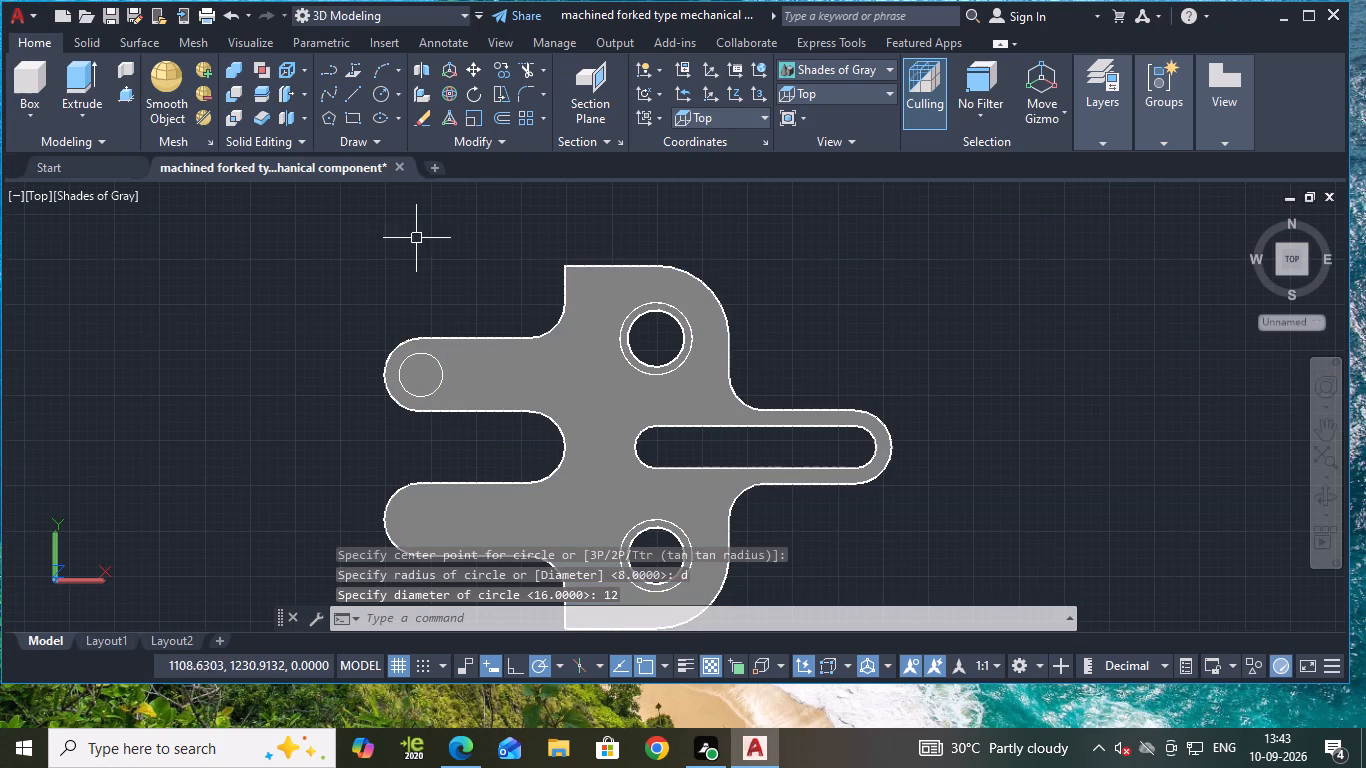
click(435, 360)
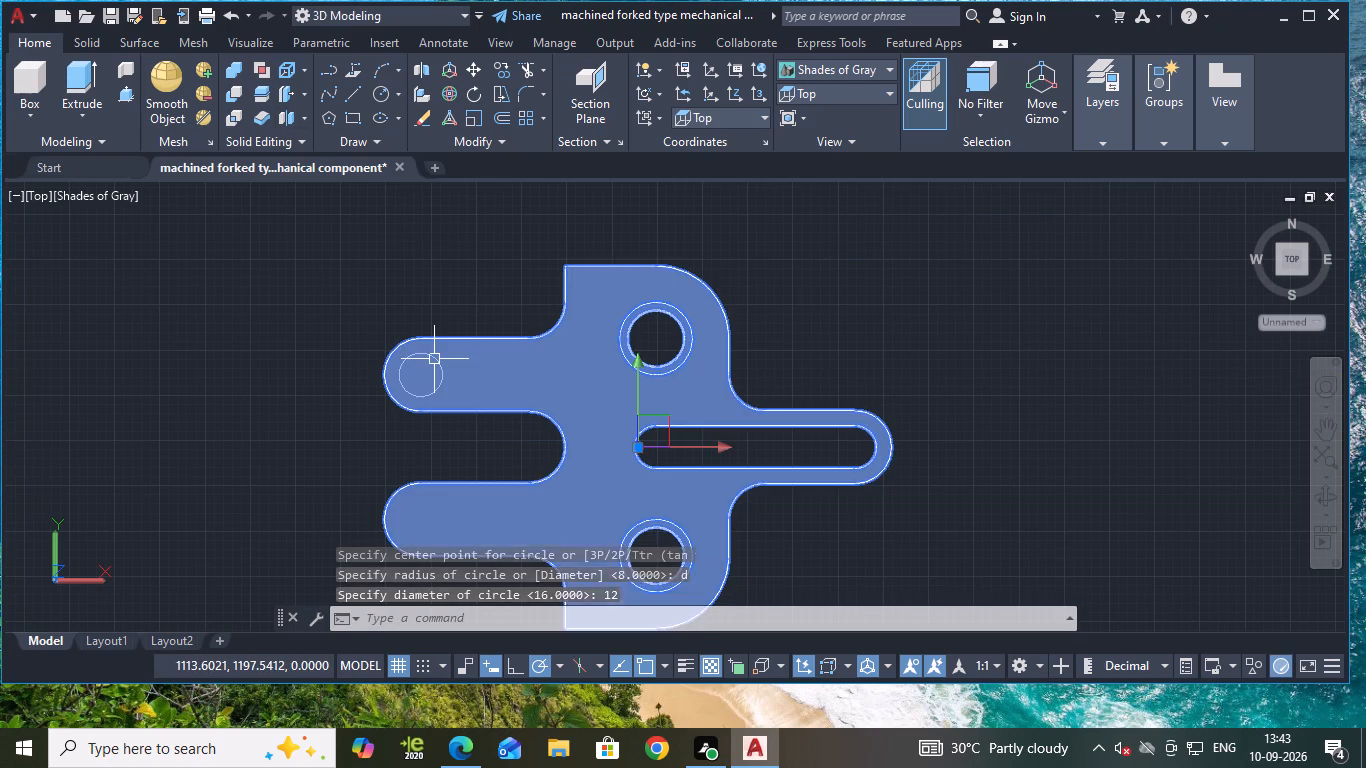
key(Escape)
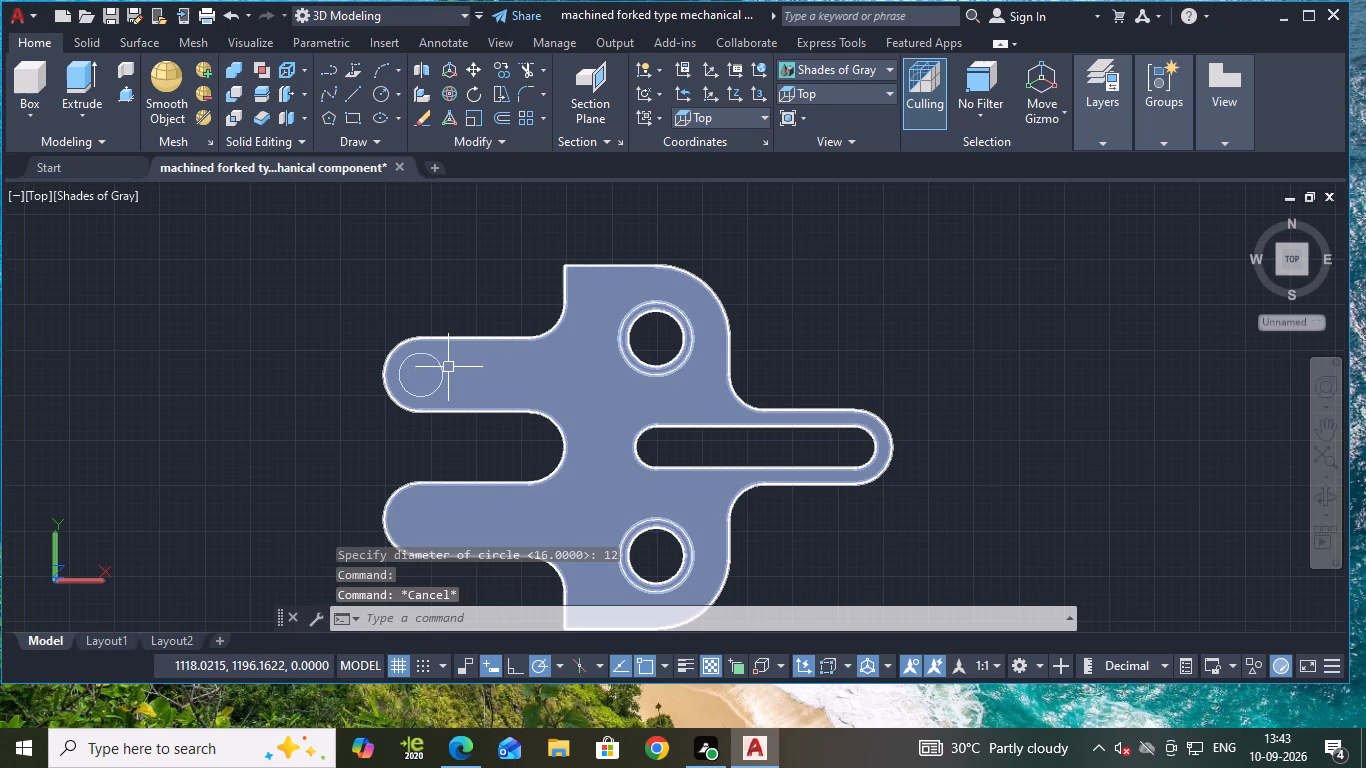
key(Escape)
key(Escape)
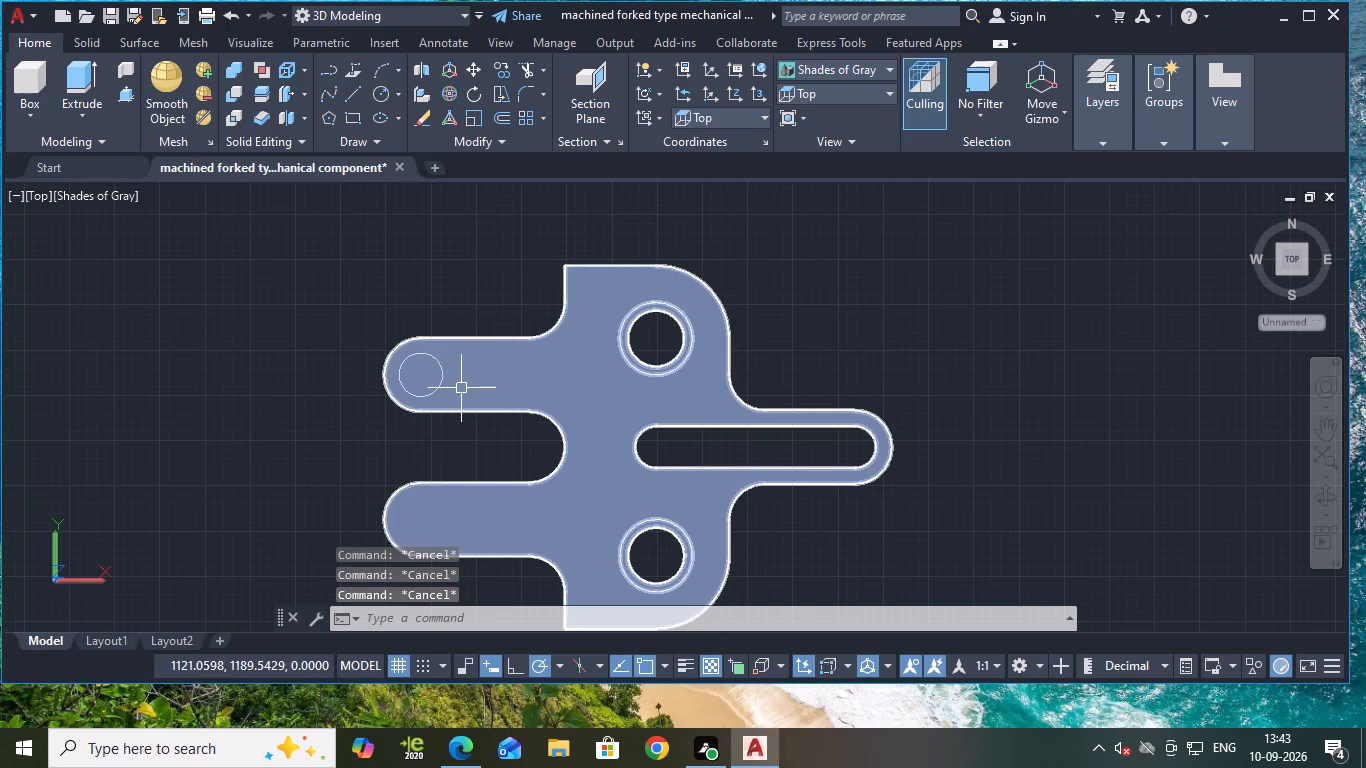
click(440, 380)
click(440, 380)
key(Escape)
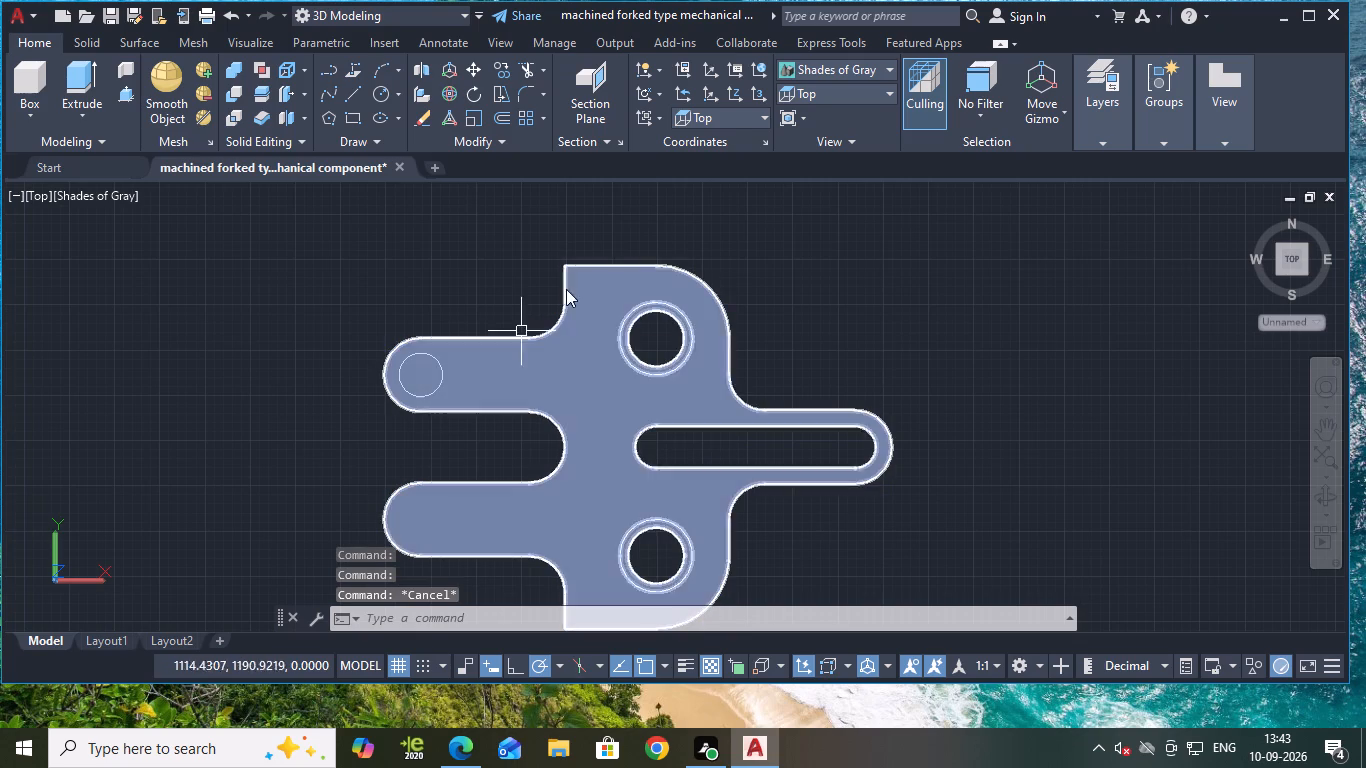
Change the visual style to 2D Wireframe.
click(812, 66)
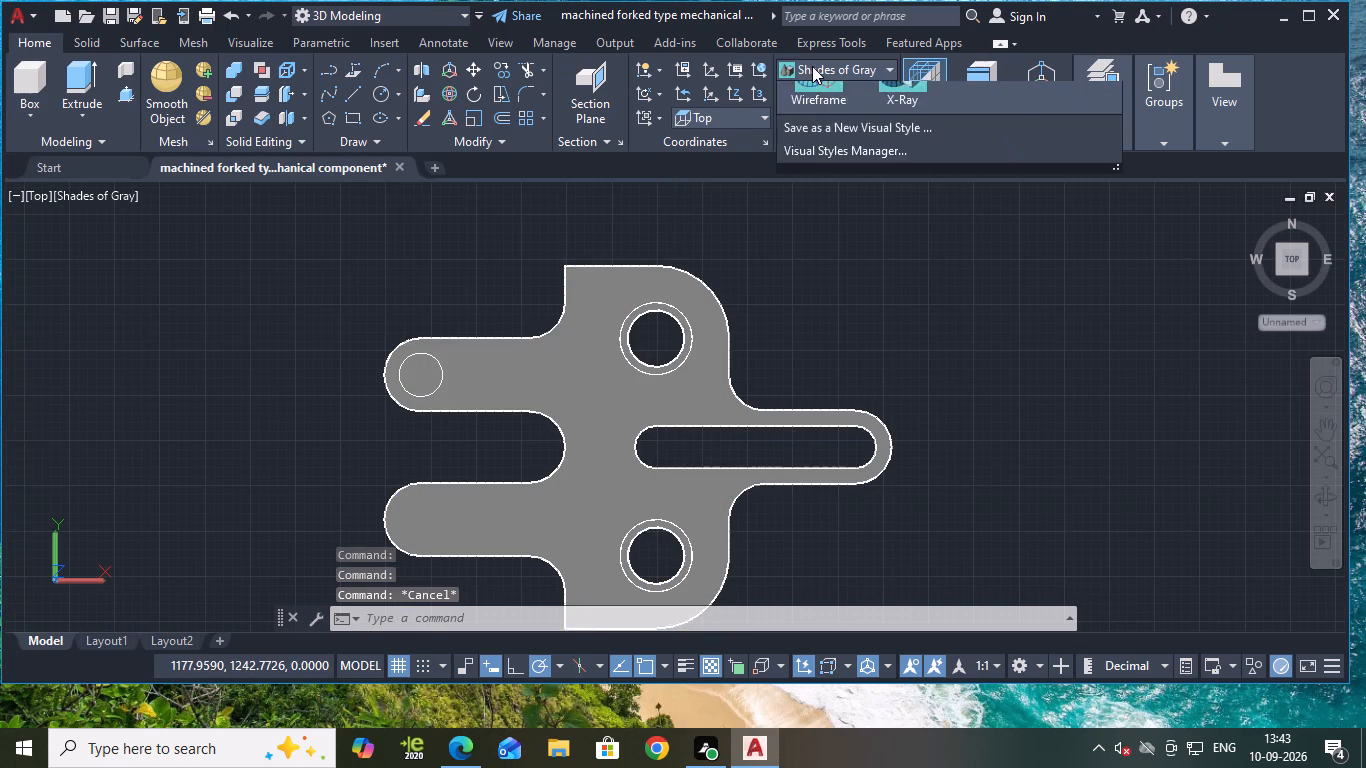
click(806, 90)
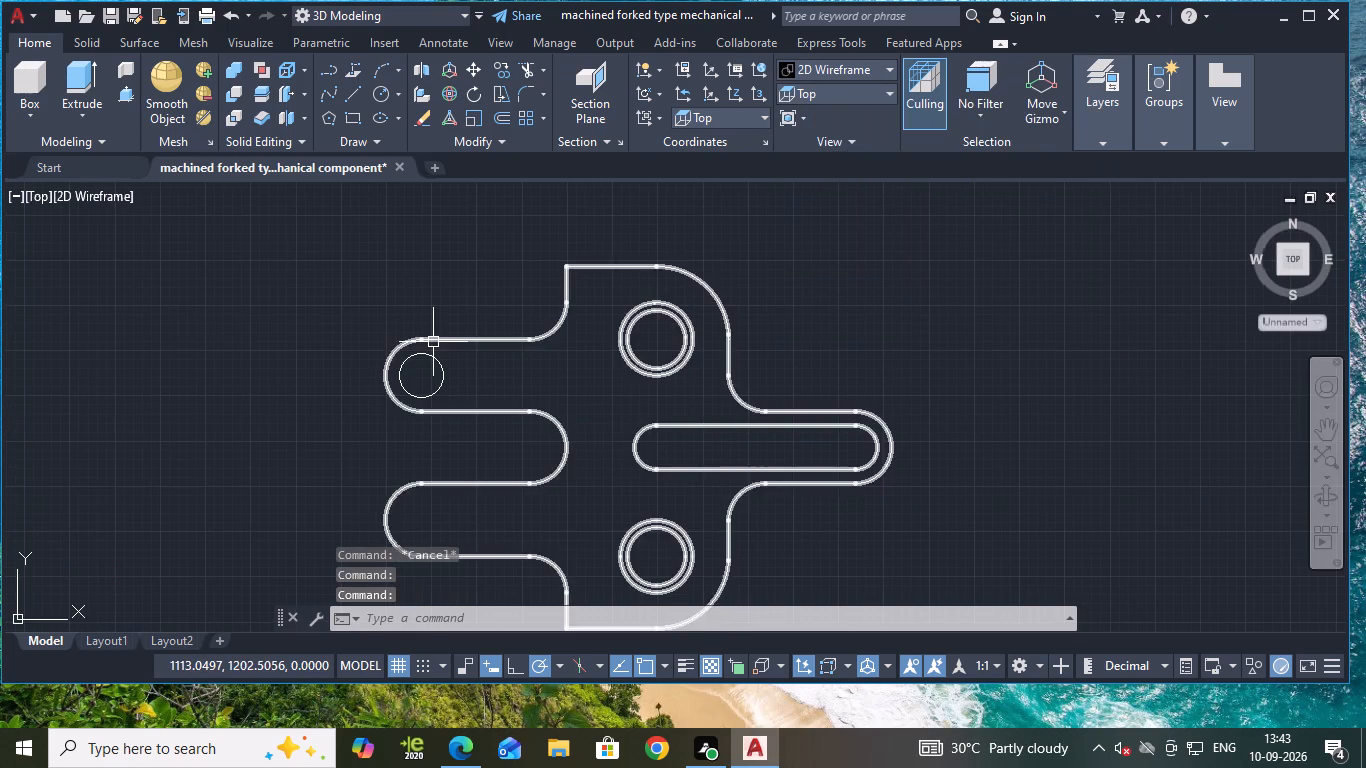
Copy the 12 diameter circle from its centre to the centre of the lower fork arm's rounded end.
click(444, 371)
key(c)
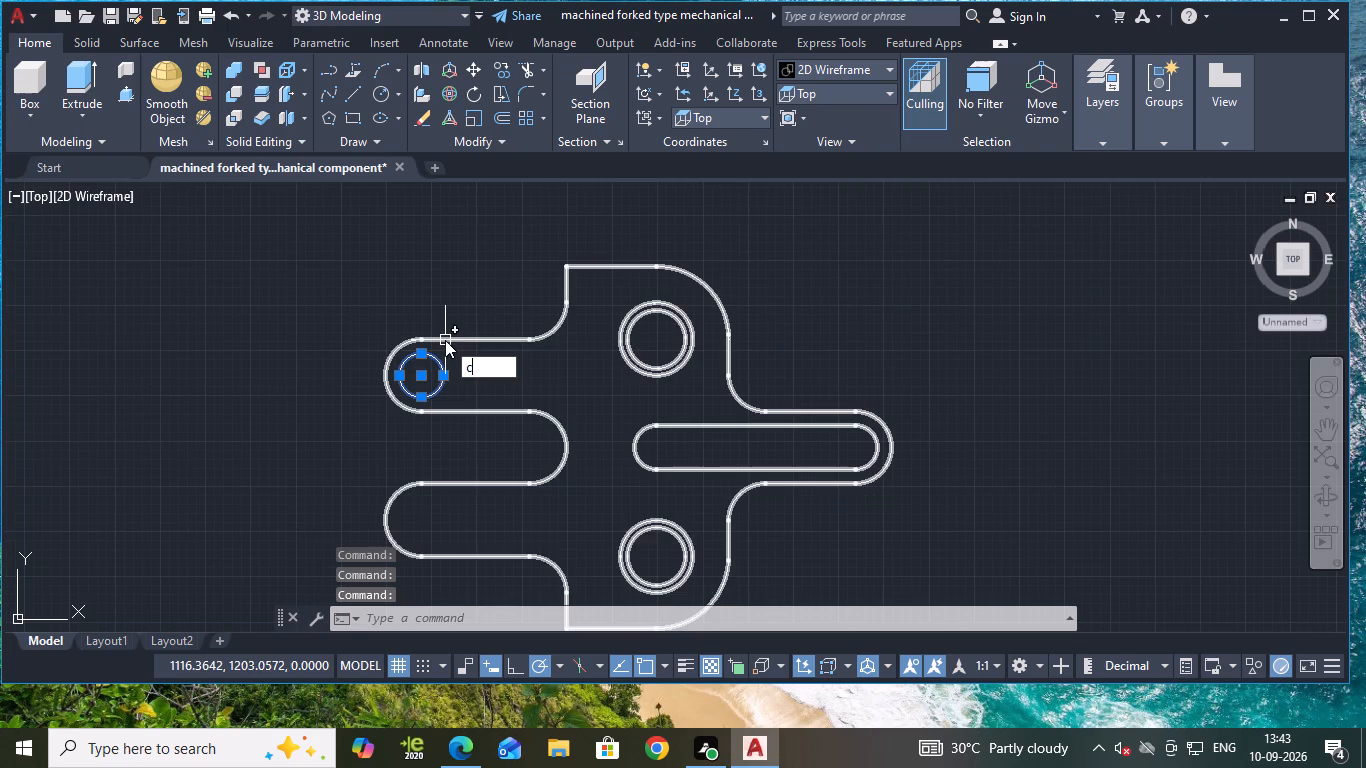
key(o)
key(Return)
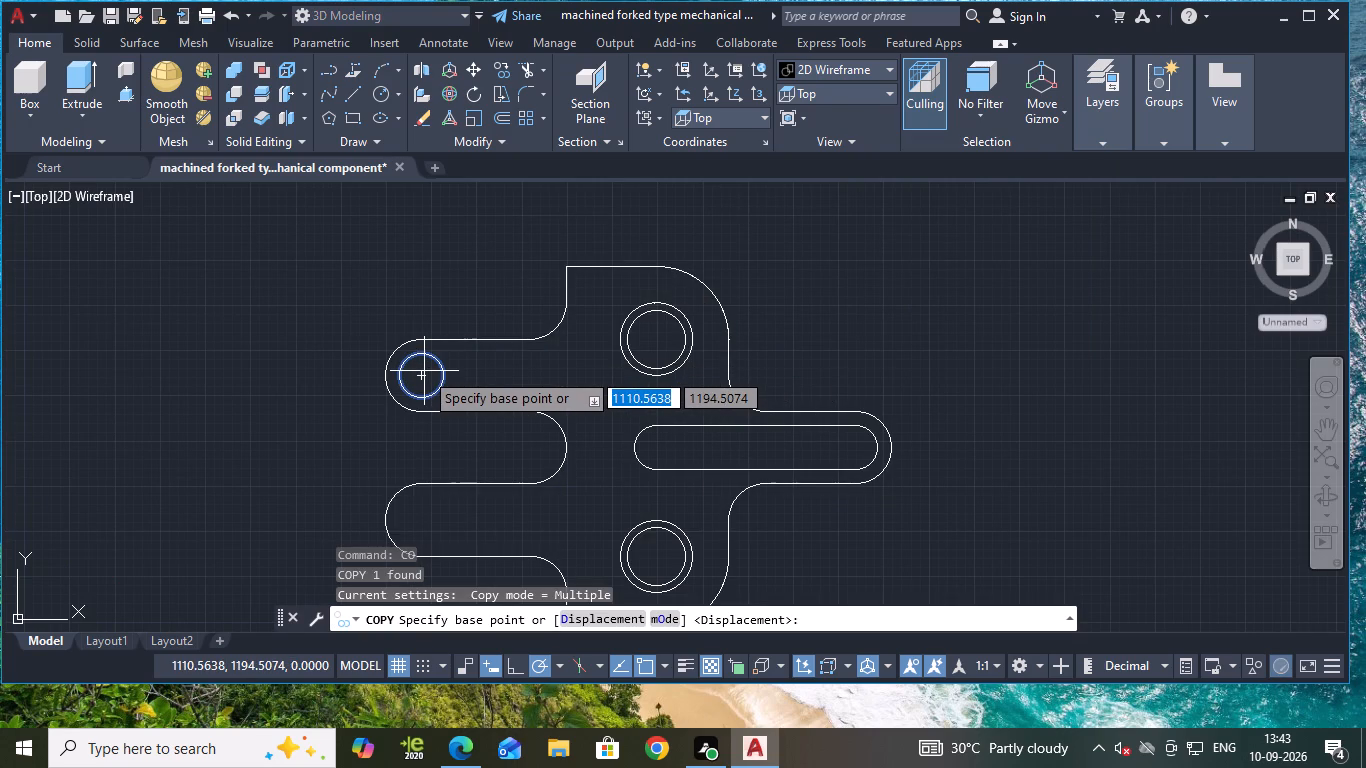
click(423, 377)
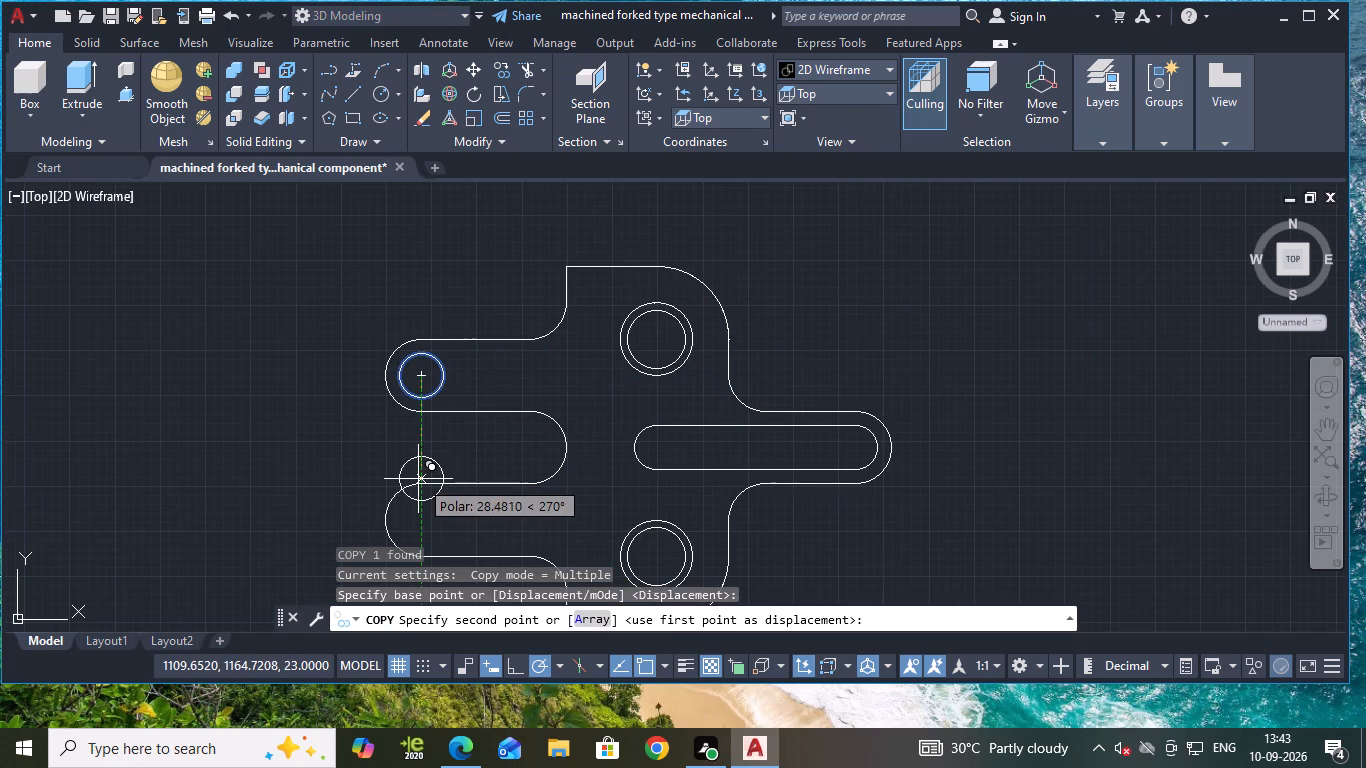
scroll(418, 479, down, 2)
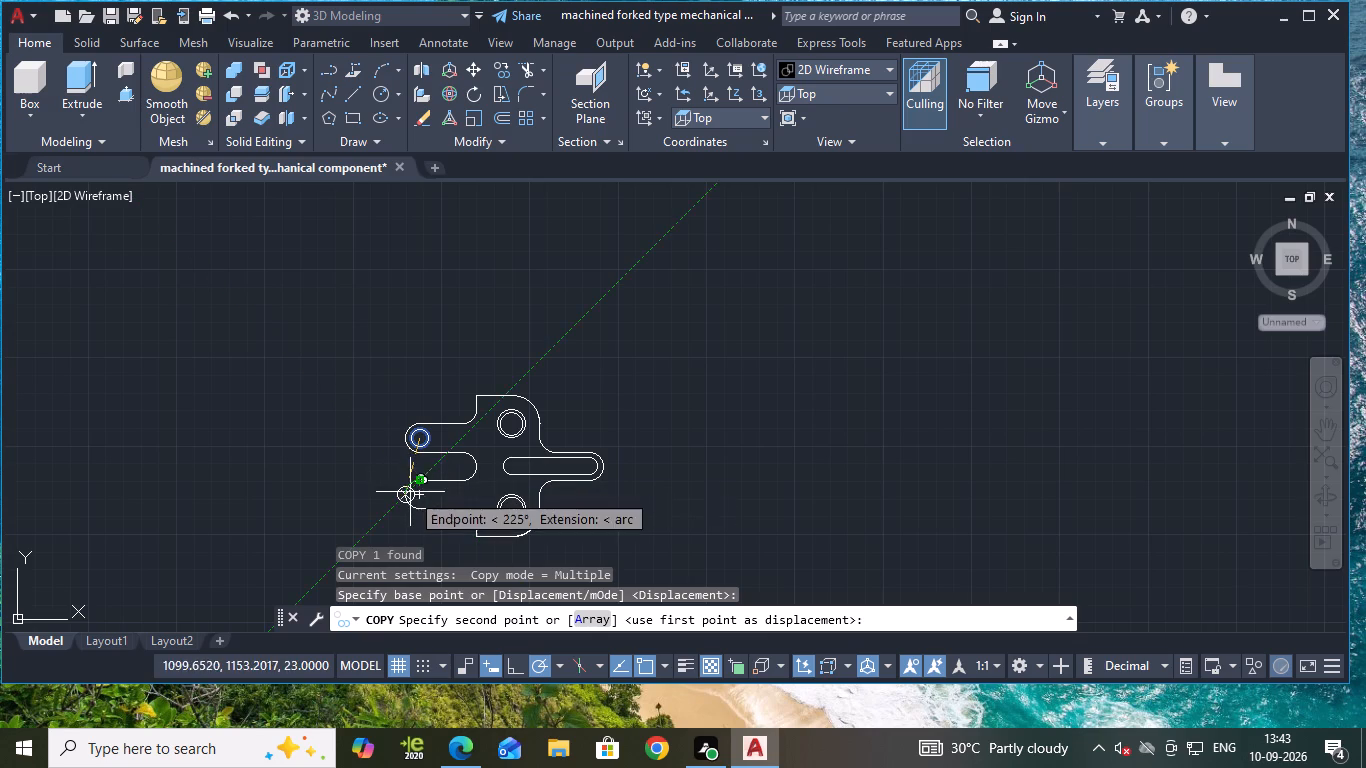
scroll(406, 492, up, 2)
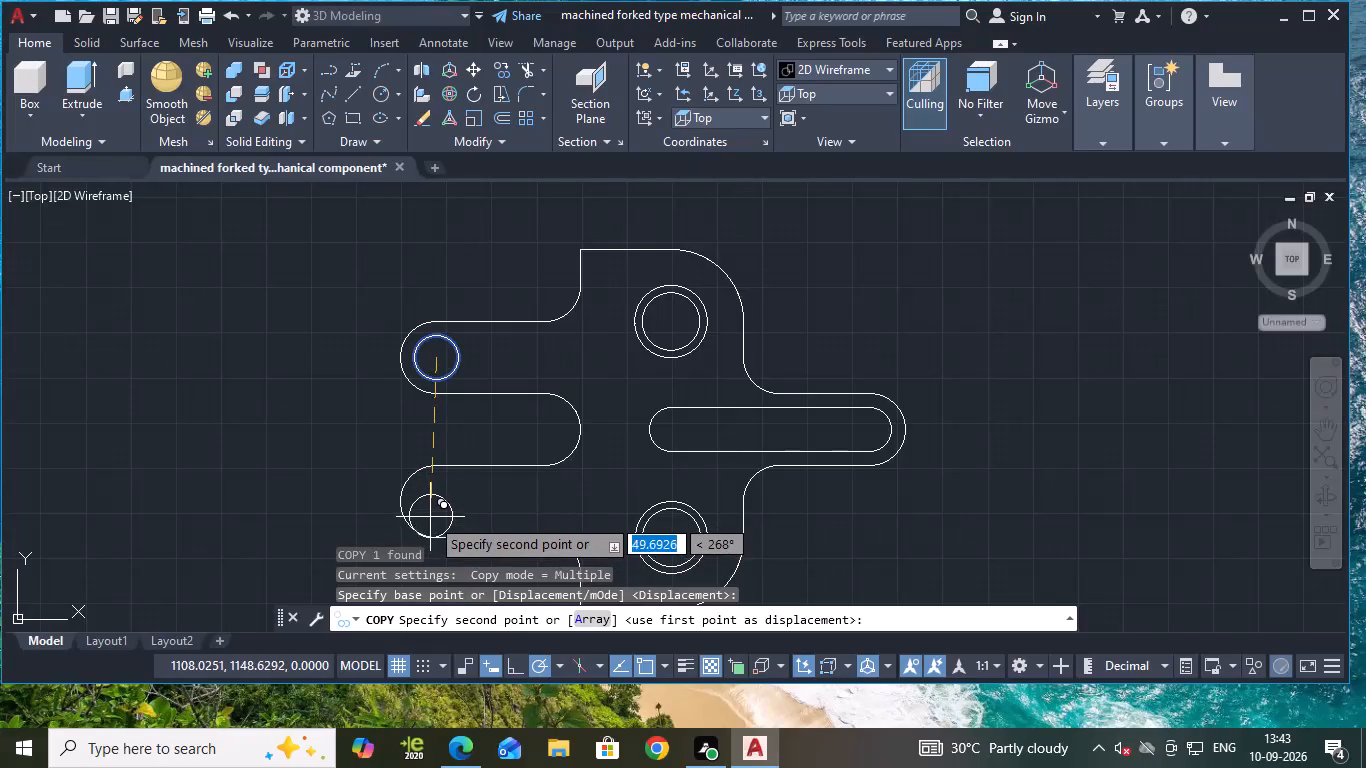
middle_drag(395, 478, 466, 325)
scroll(692, 372, up, 2)
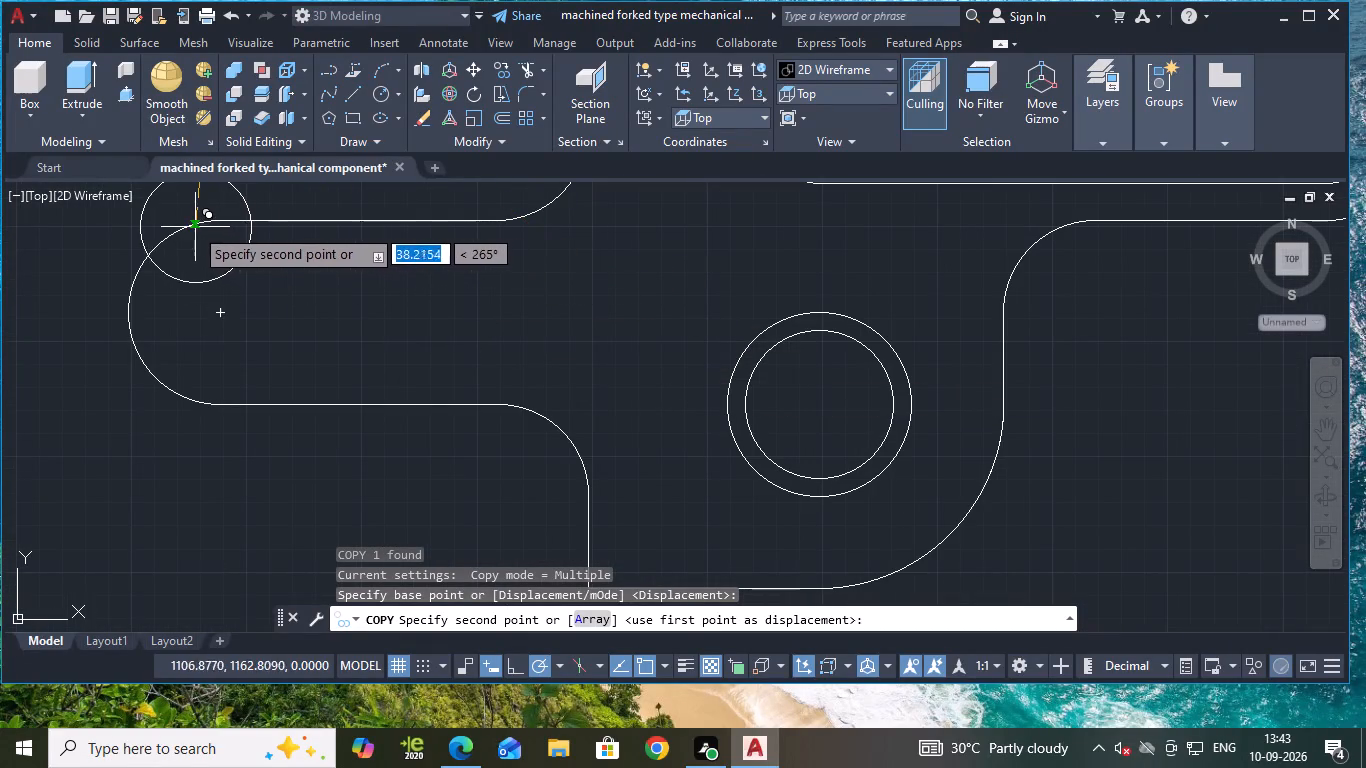
click(222, 312)
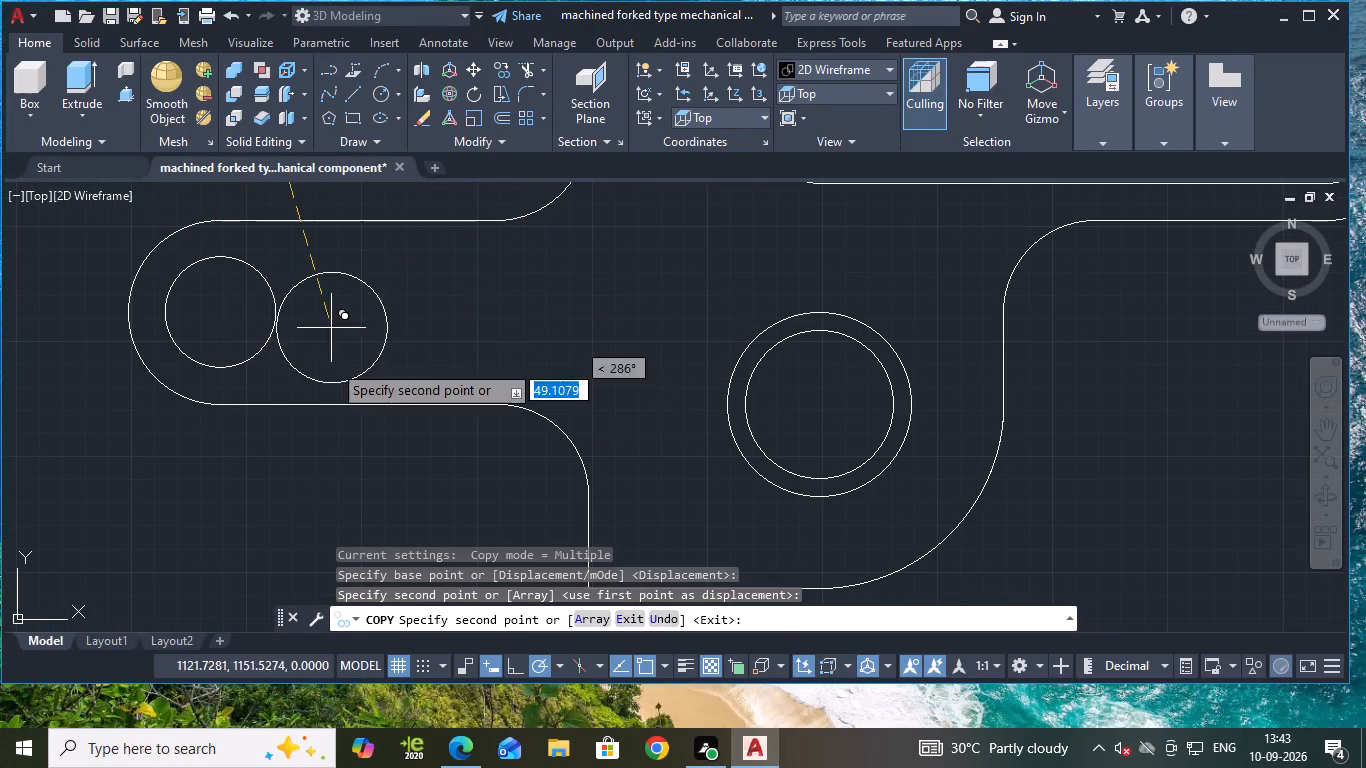
scroll(277, 488, down, 1)
key(Escape)
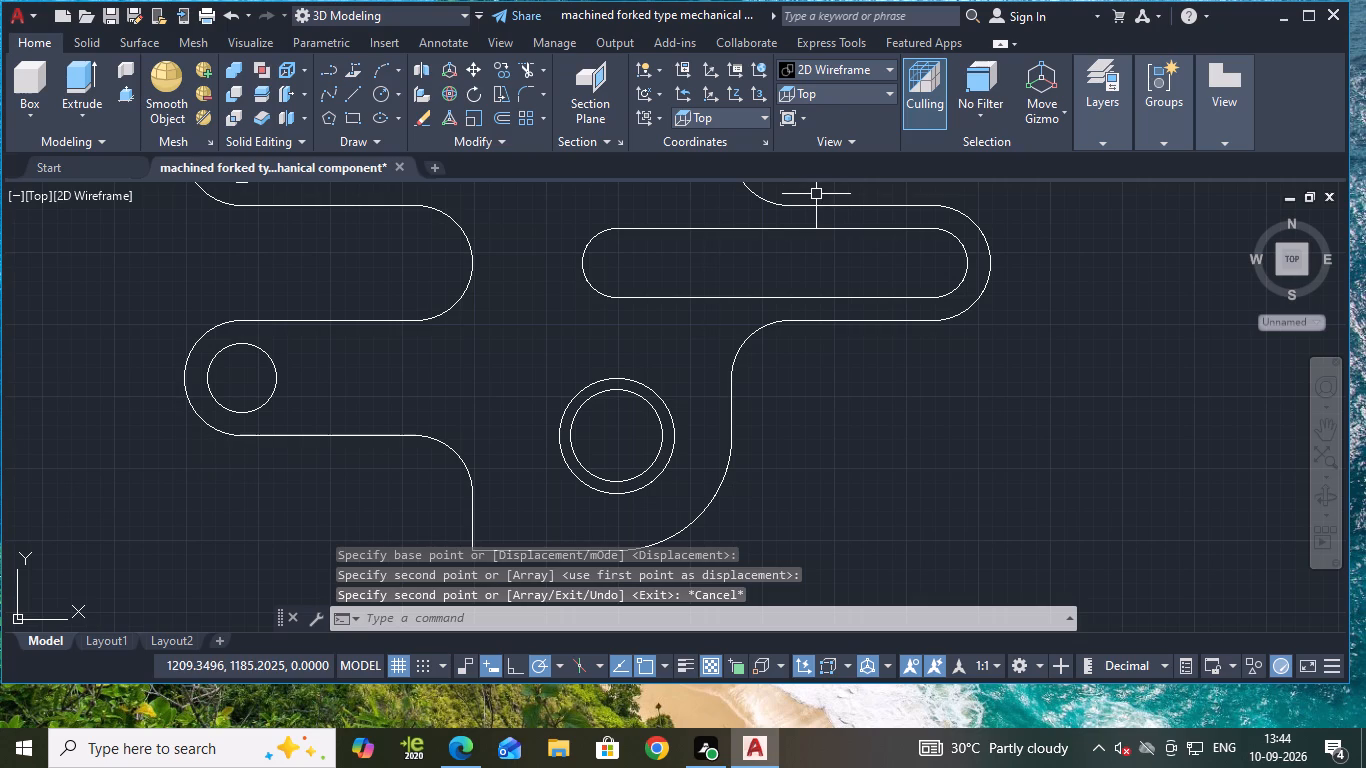
Change the visual style to Shades of Gray.
click(835, 92)
click(842, 74)
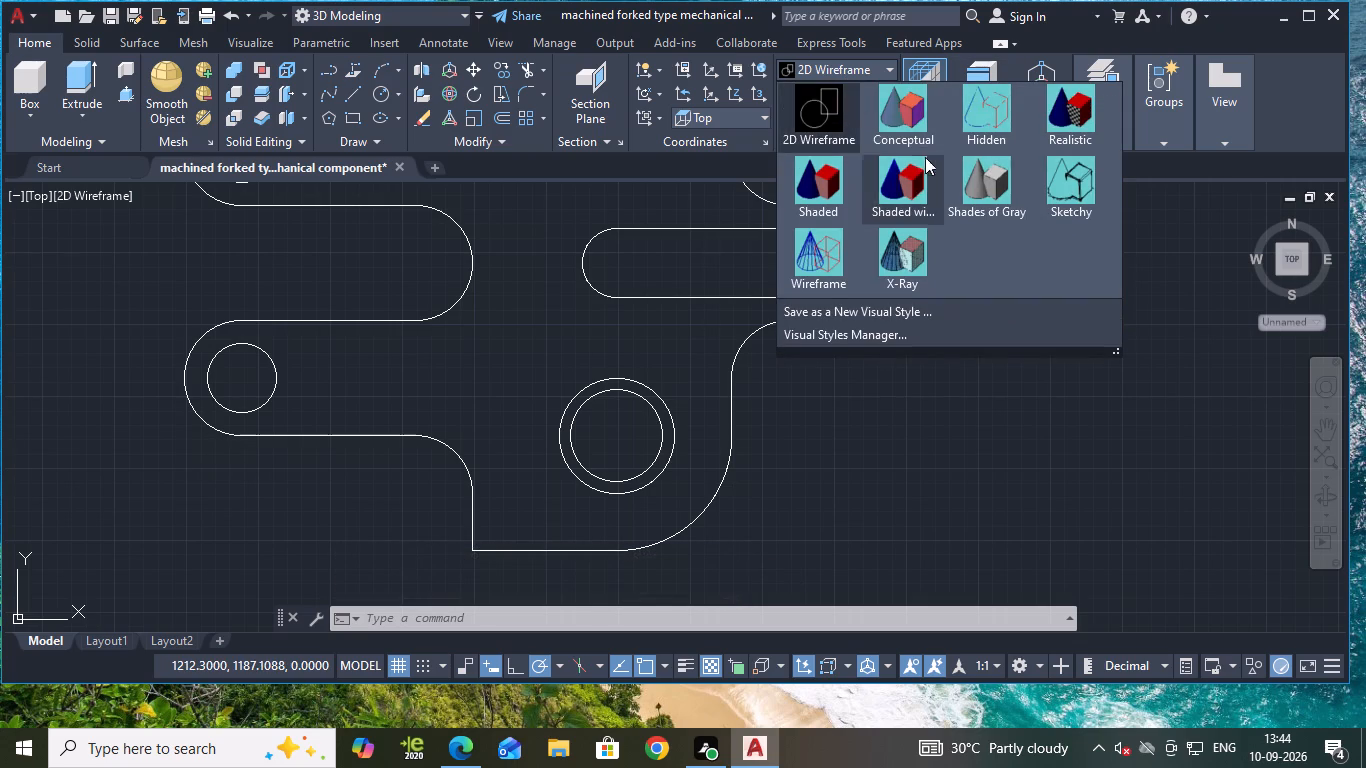
click(985, 175)
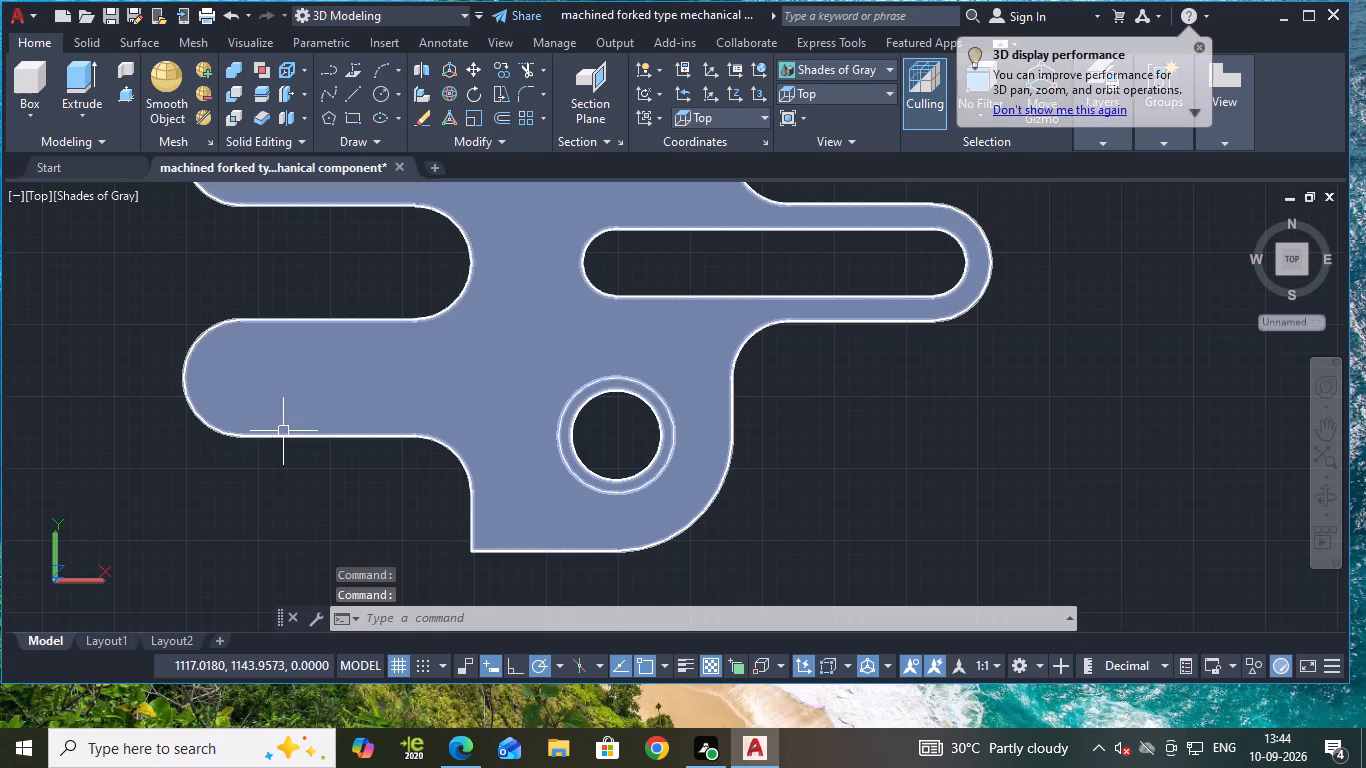
Press-pull the circle on the upper fork arm down through the solid to cut a through hole.
scroll(284, 432, down, 1)
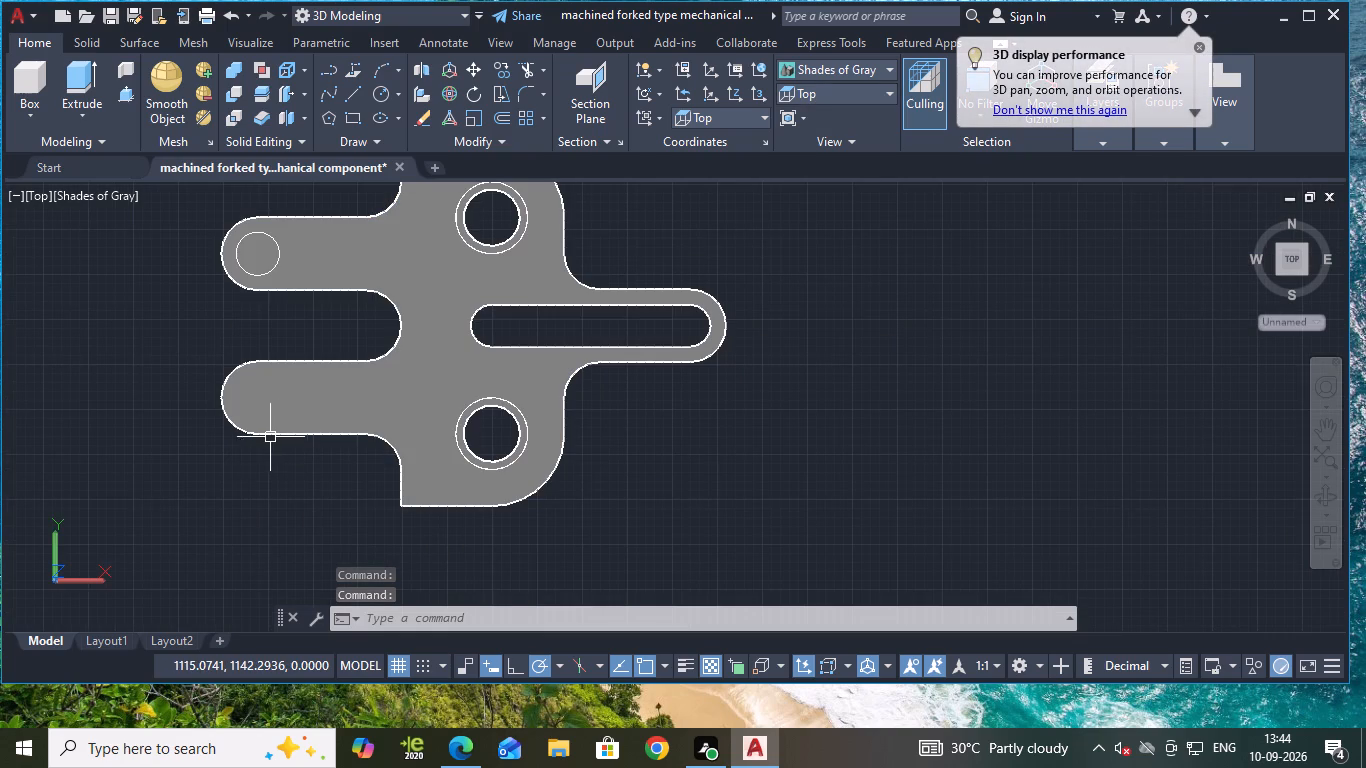
shift+middle_drag(261, 470, 297, 444)
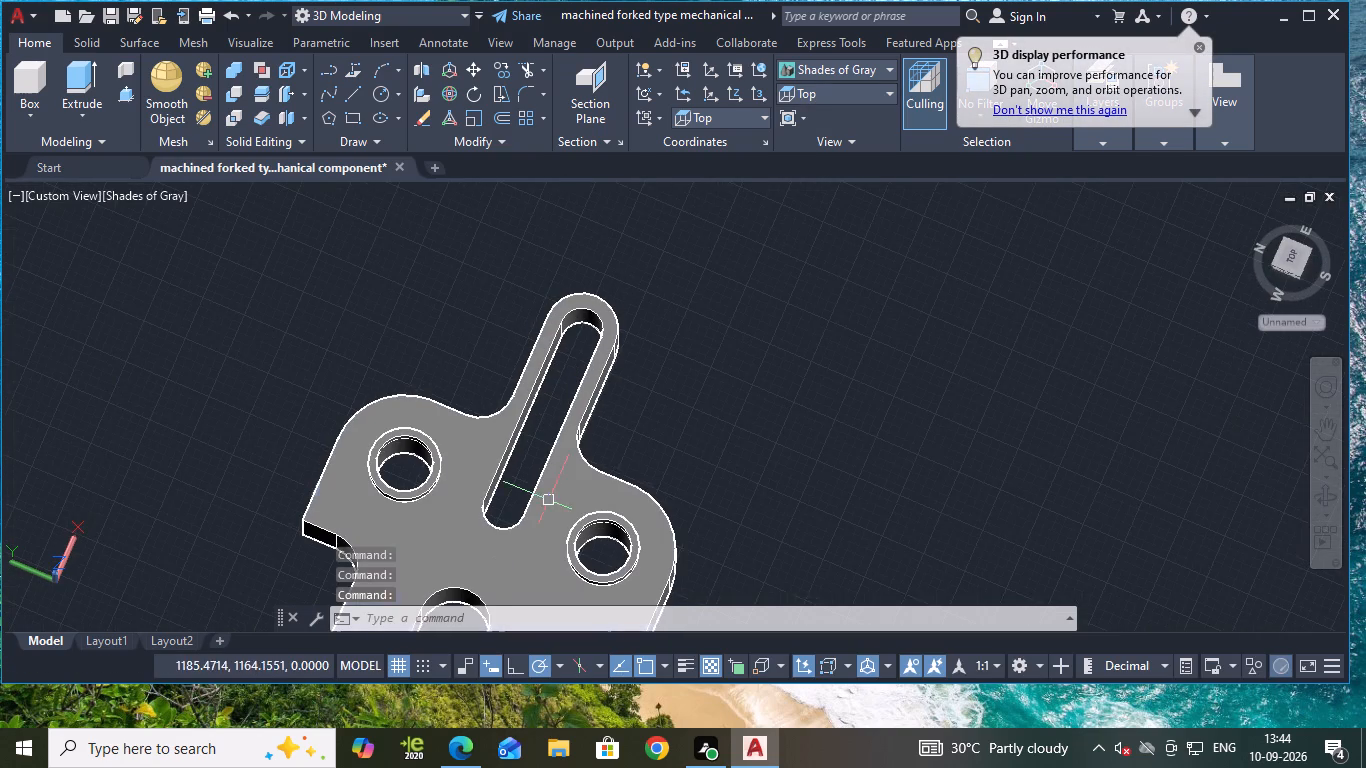
scroll(645, 416, down, 2)
middle_drag(811, 507, 832, 237)
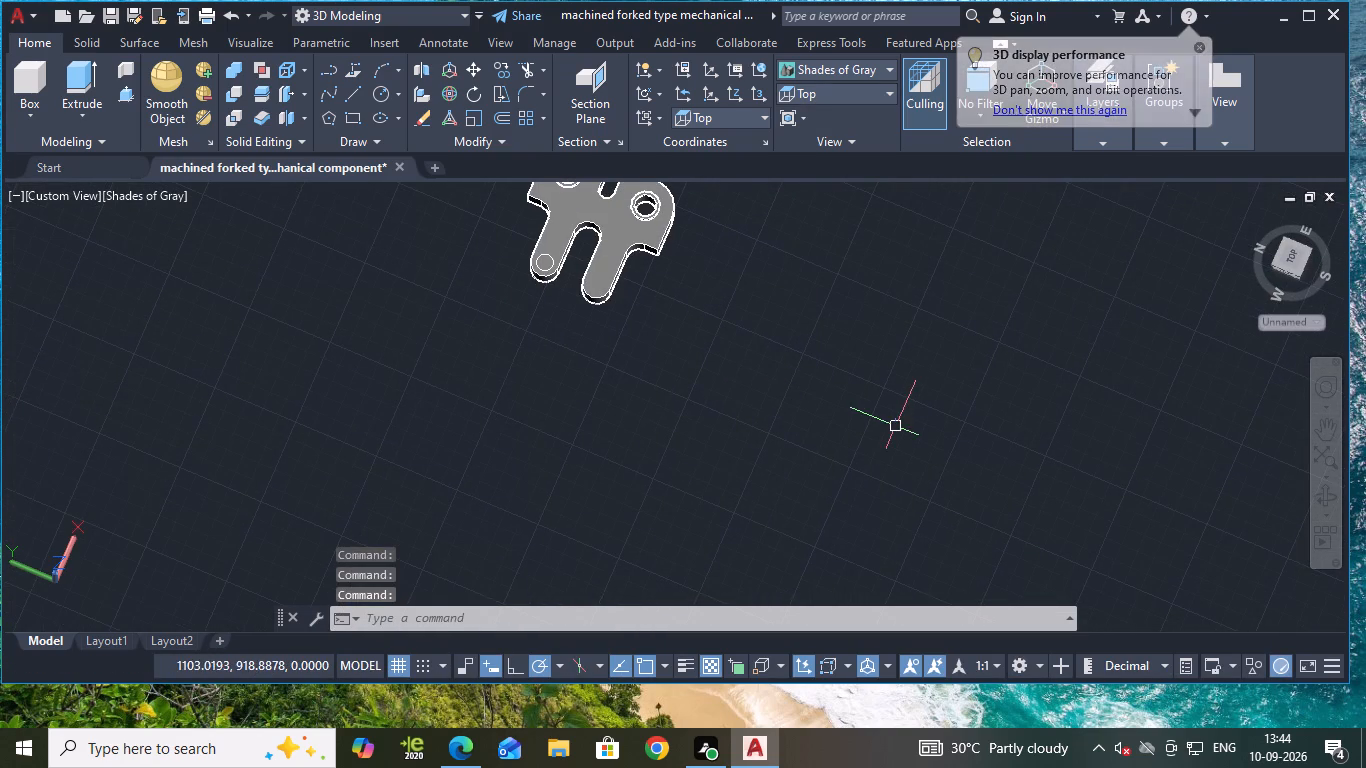
scroll(581, 319, up, 2)
click(123, 90)
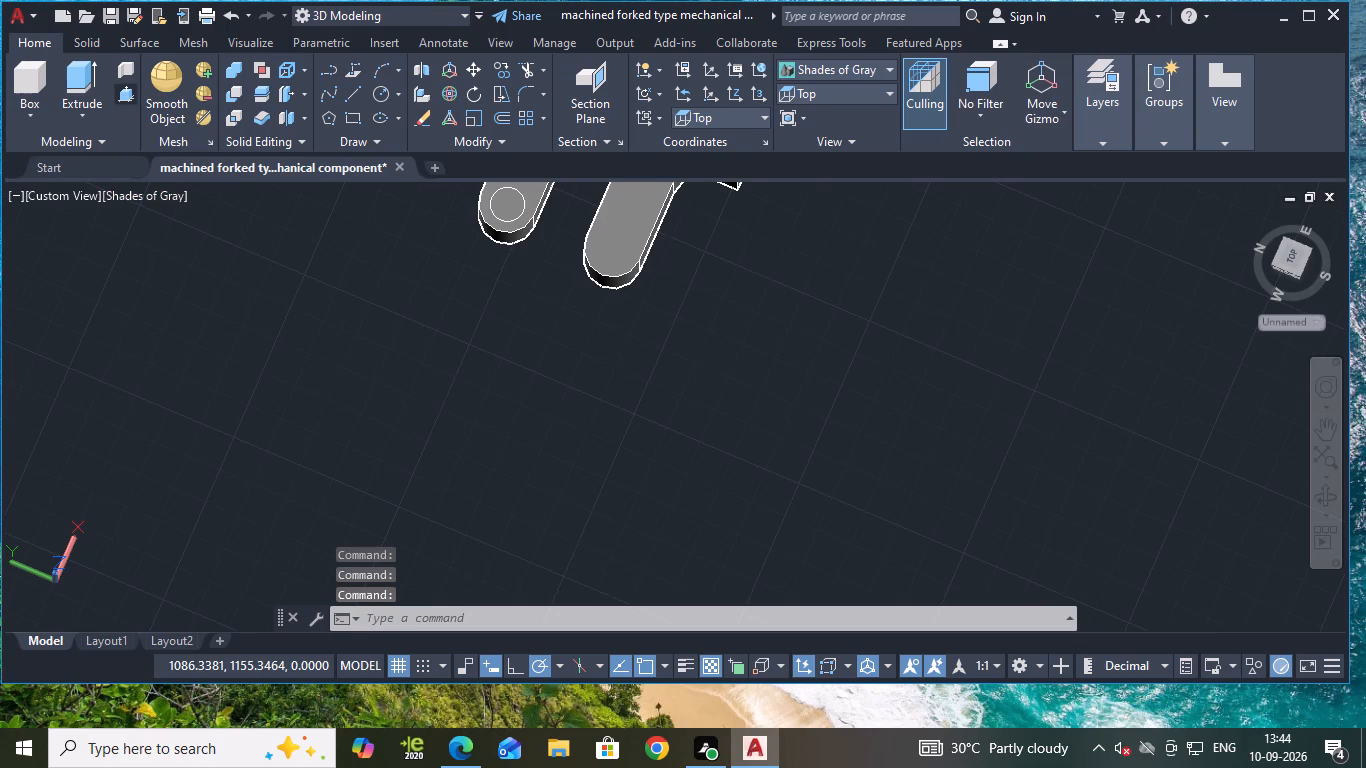
click(500, 202)
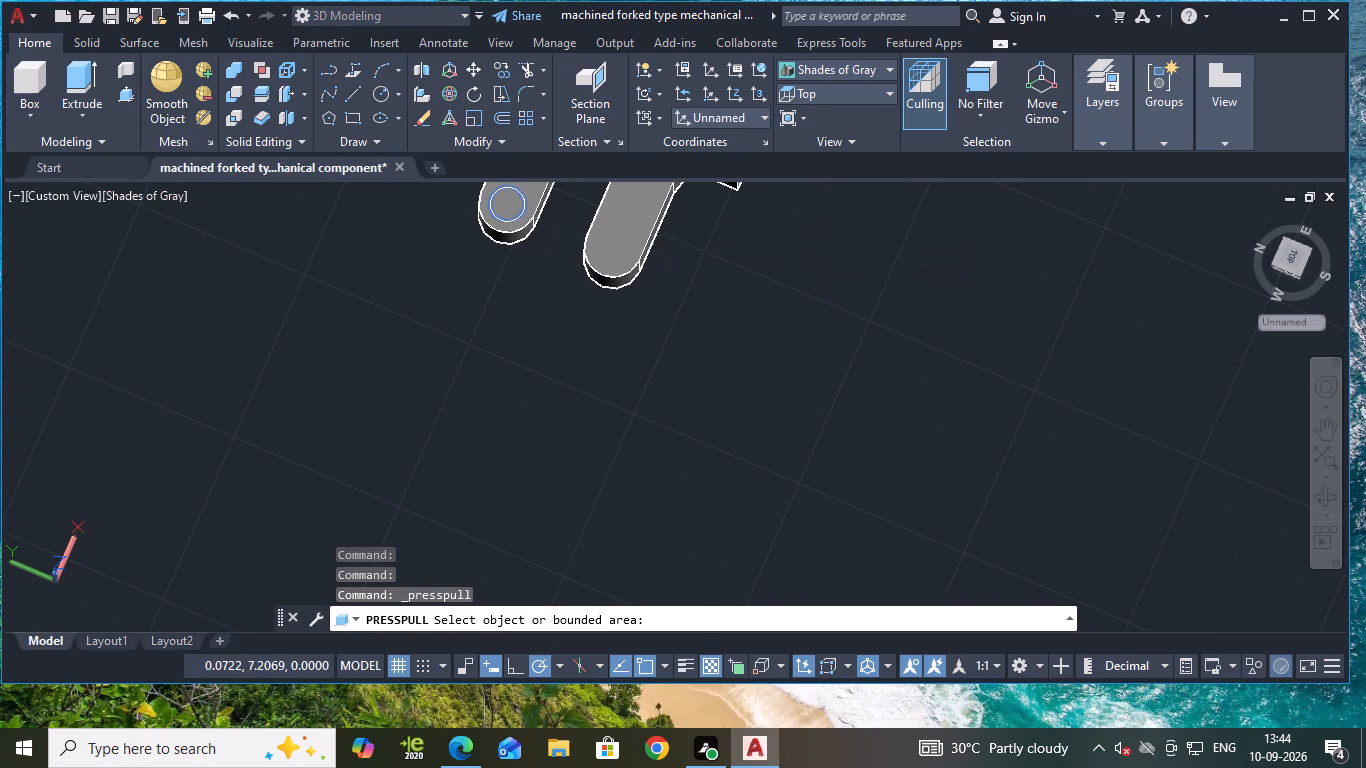
click(471, 333)
Press-pull the copied circle on the underside of the lower fork arm through the solid to cut the second arm hole.
shift+middle_drag(792, 356, 668, 215)
middle_drag(654, 397, 678, 436)
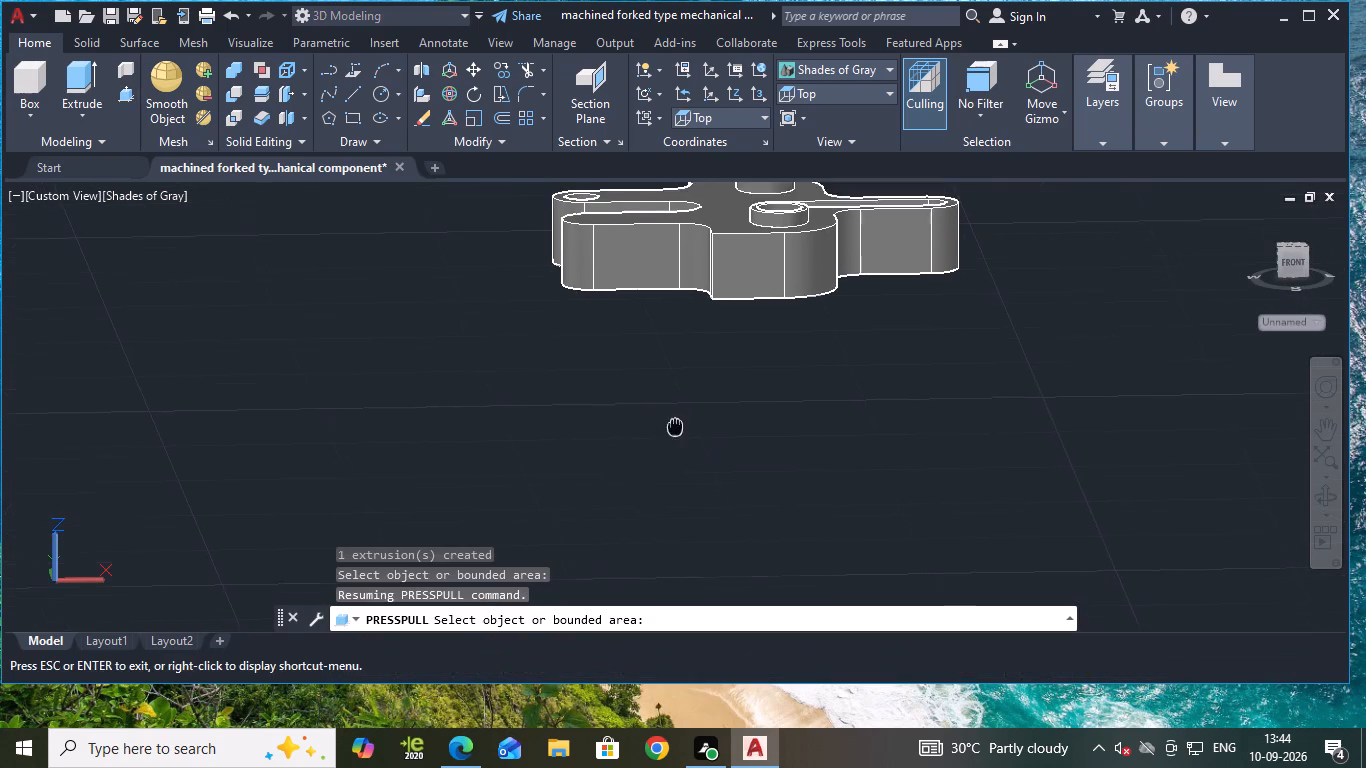
middle_drag(678, 436, 683, 476)
shift+middle_drag(673, 437, 658, 281)
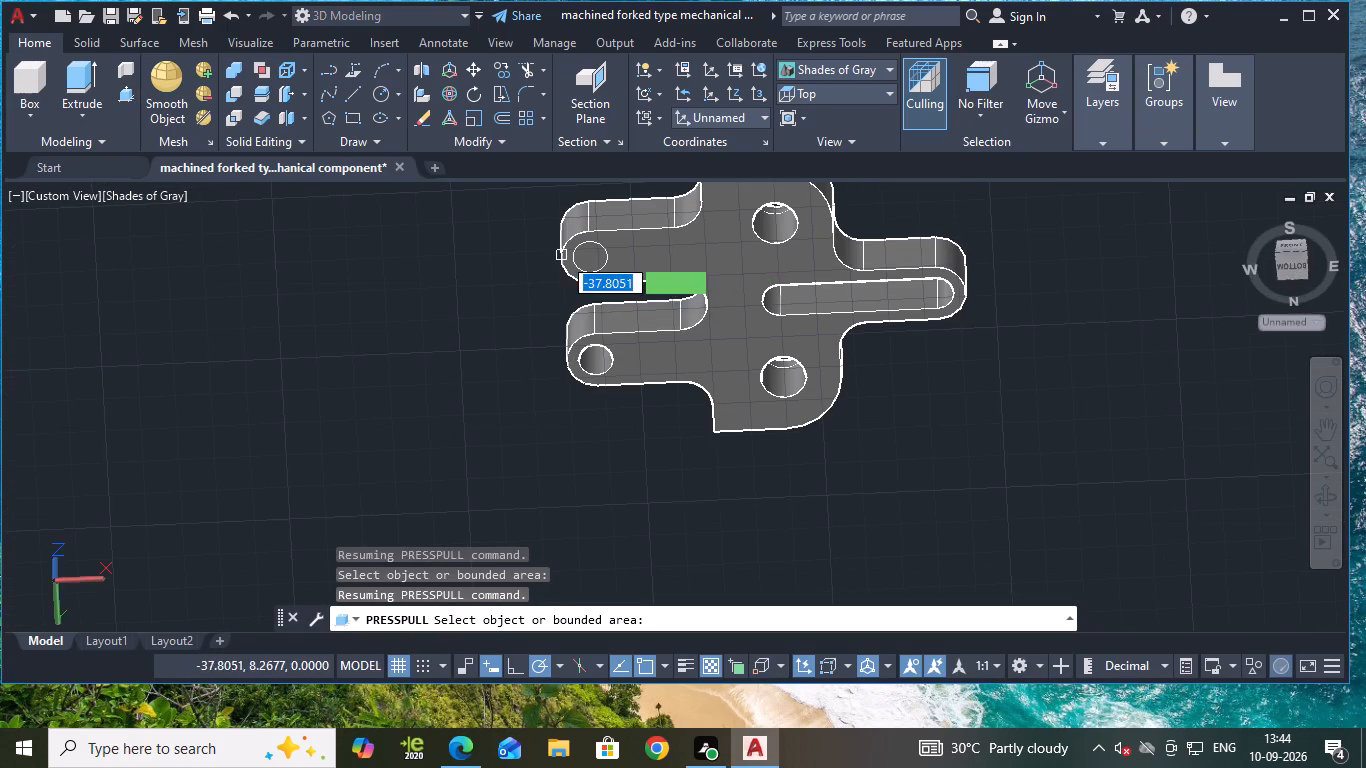
drag(581, 255, 574, 231)
click(559, 170)
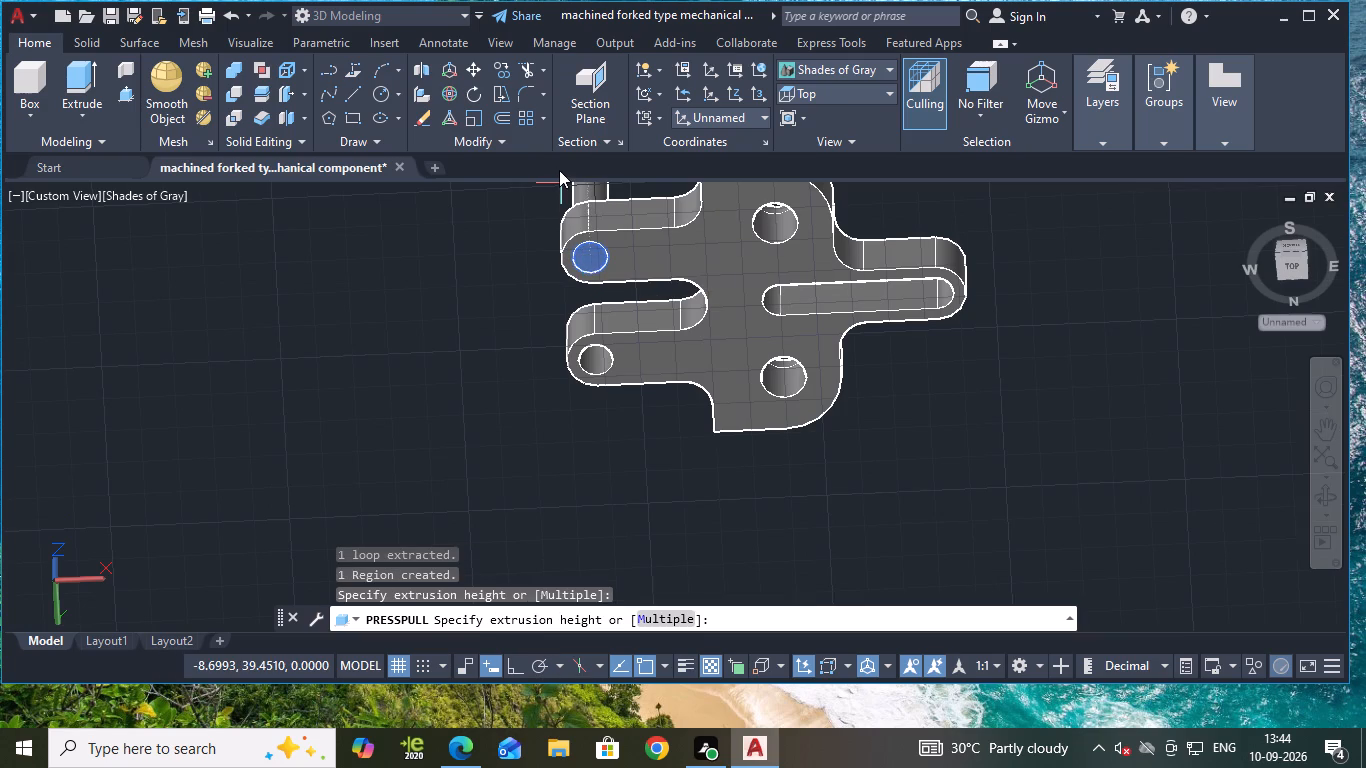
click(551, 185)
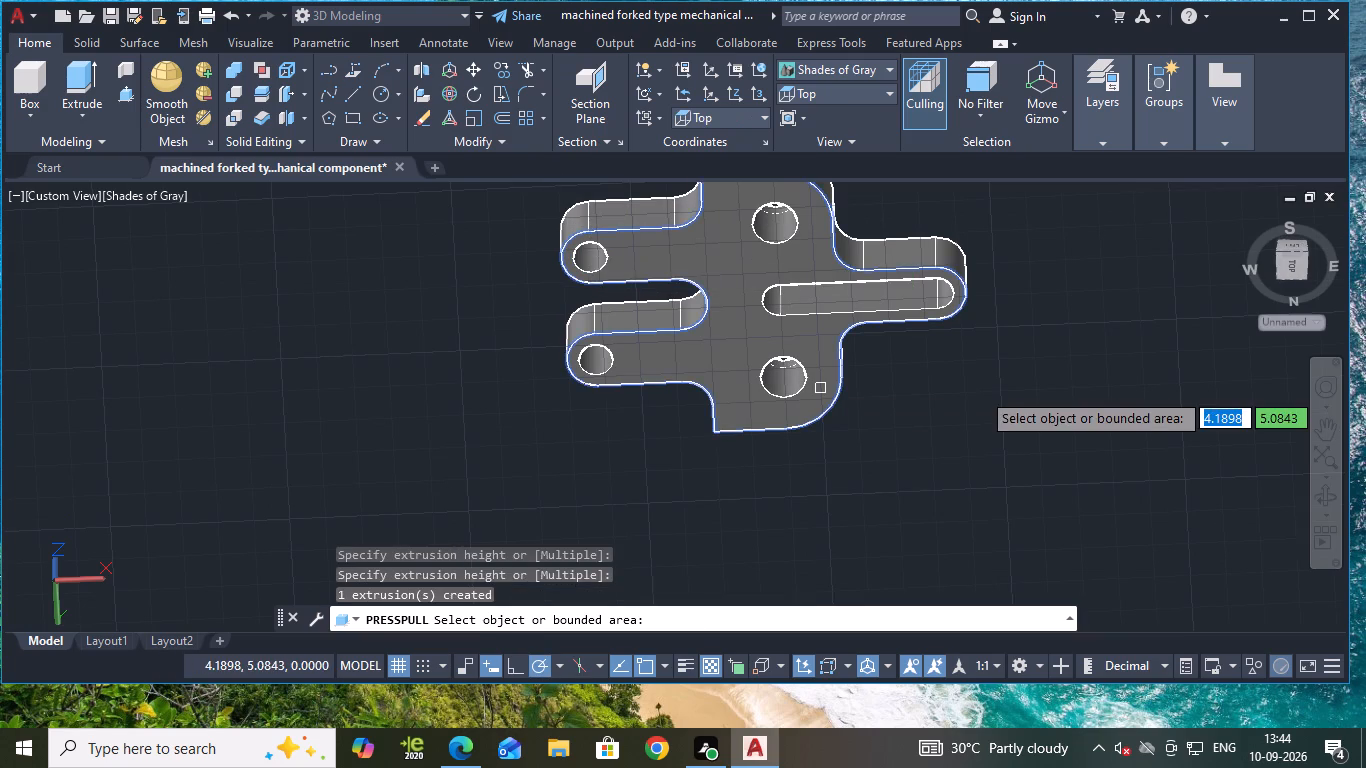
Examine the solid from the Right, Left and Back views, checking its side profile, collars and holes.
shift+middle_drag(991, 390, 896, 513)
shift+middle_drag(751, 405, 759, 404)
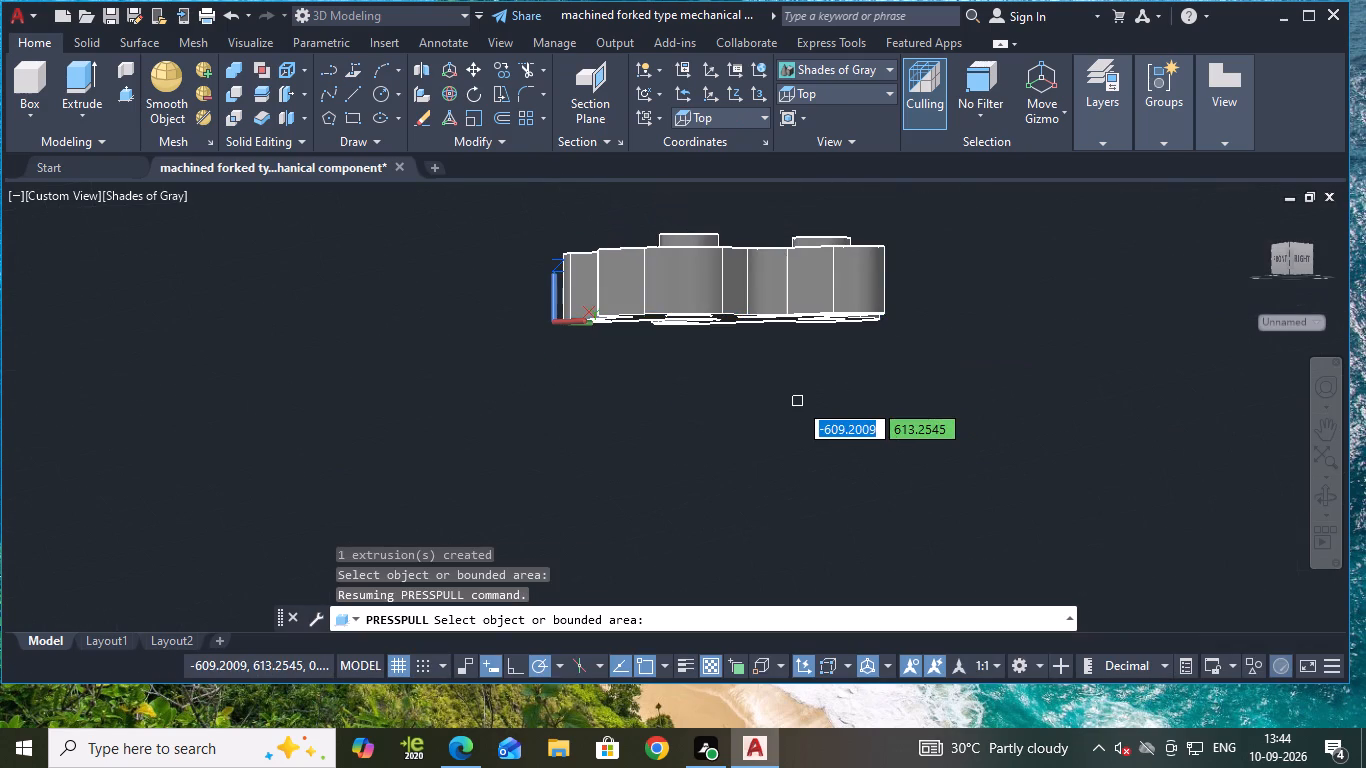
shift+middle_drag(759, 404, 857, 411)
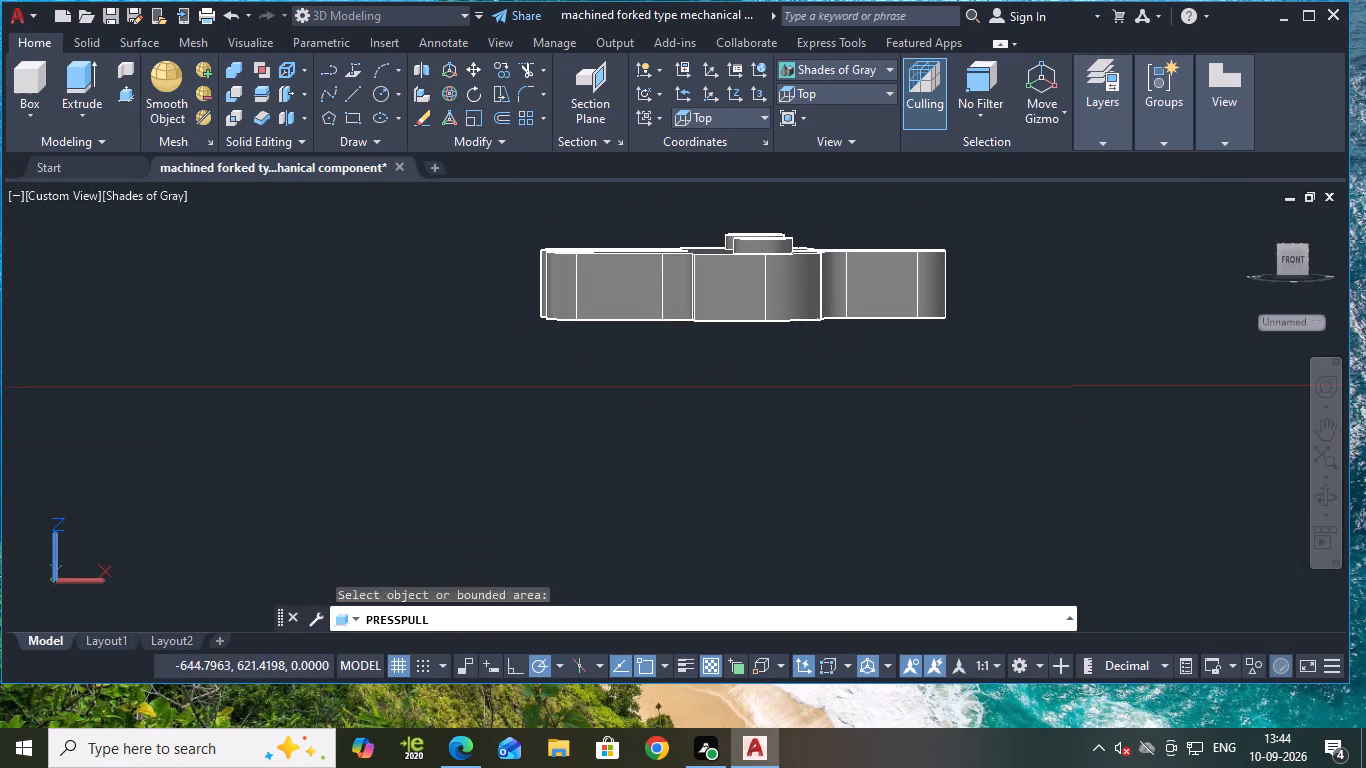
click(870, 97)
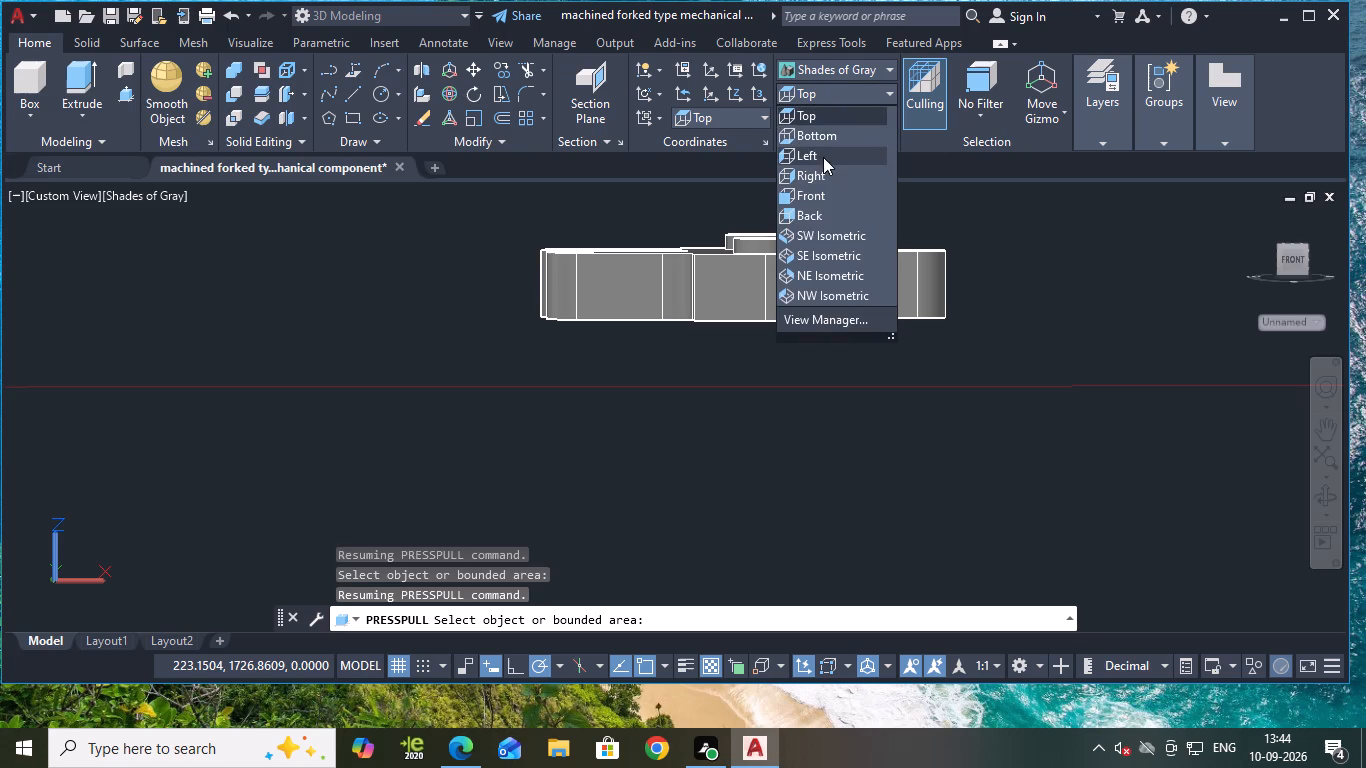
click(814, 176)
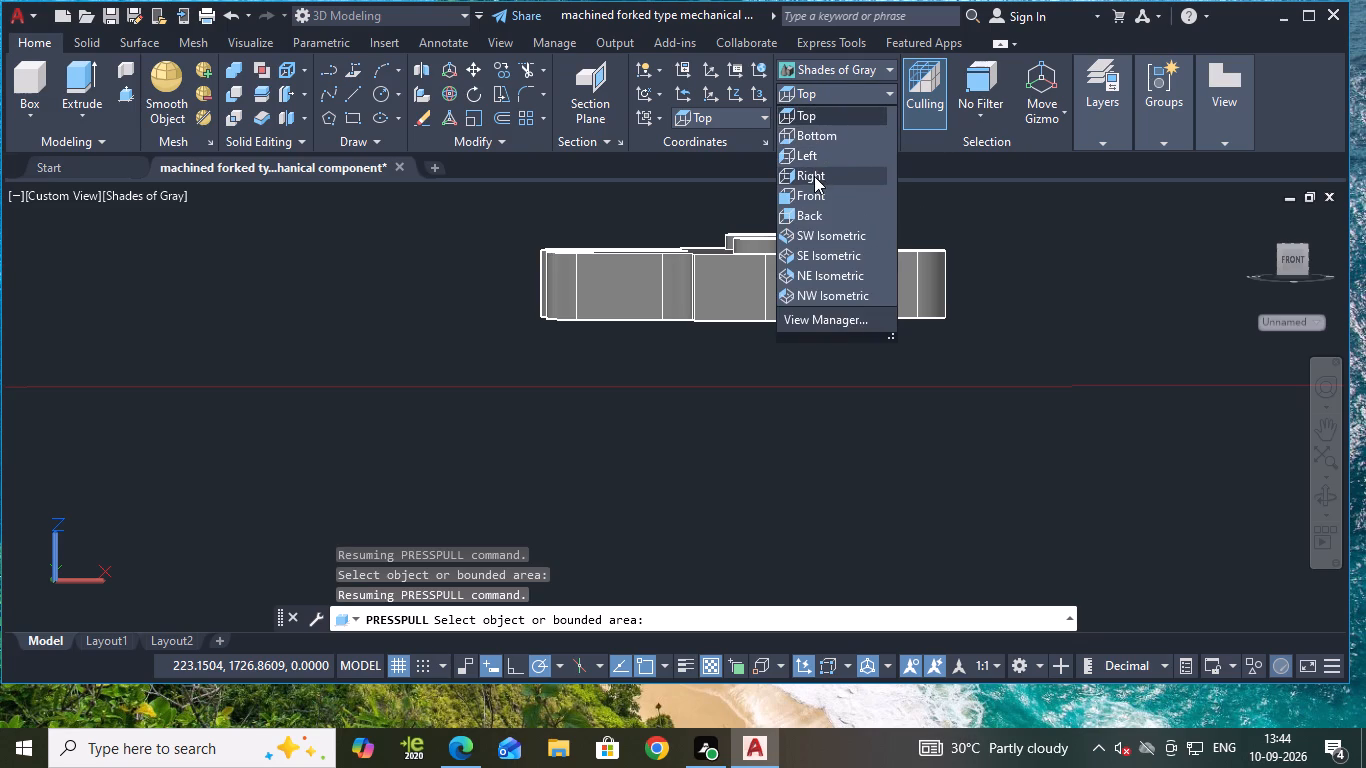
scroll(809, 232, down, 1)
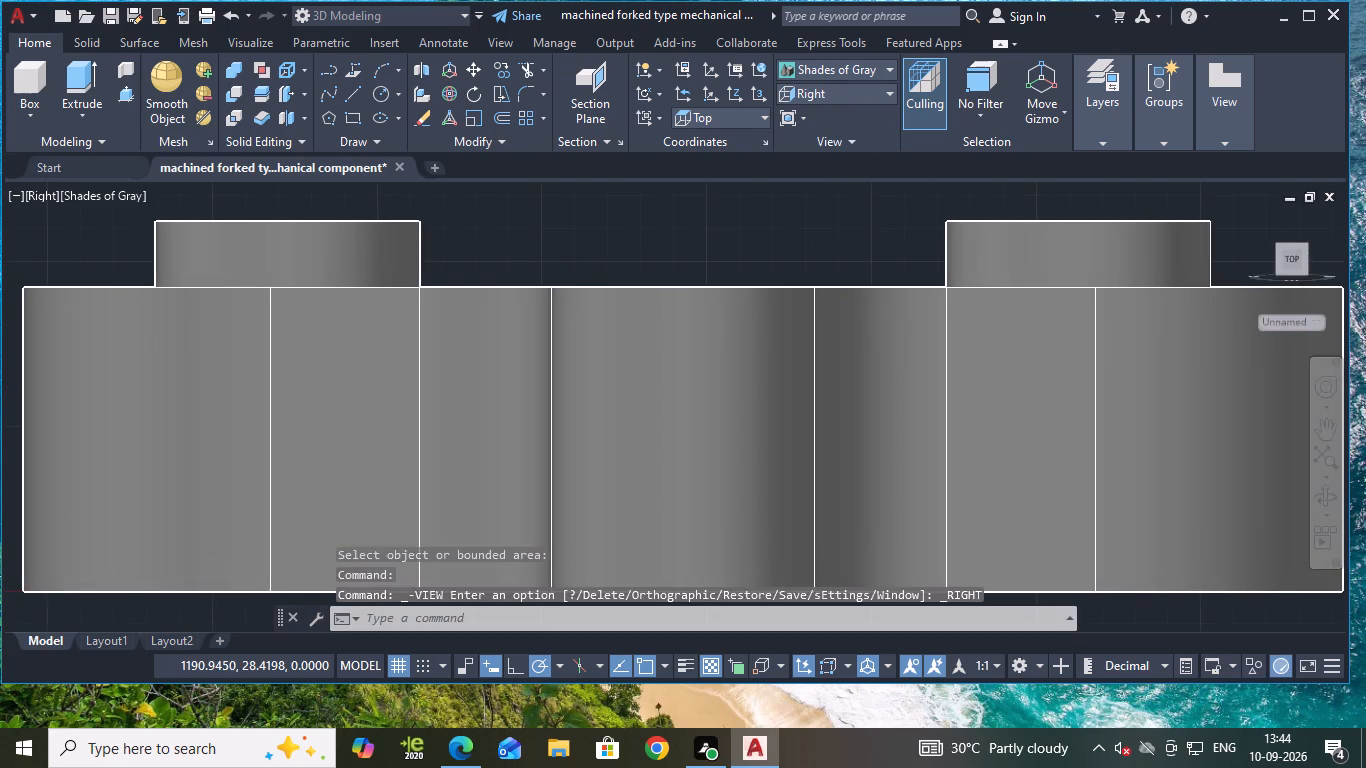
click(838, 95)
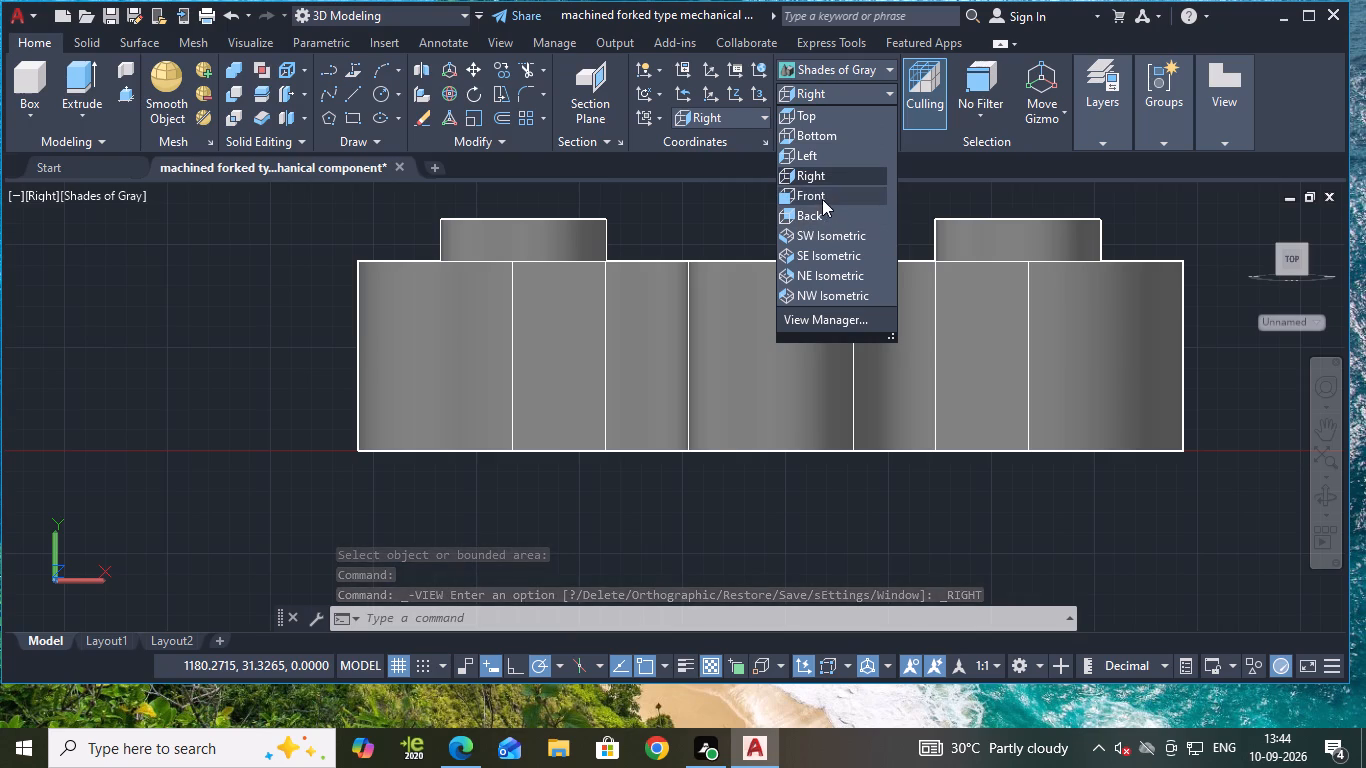
click(808, 158)
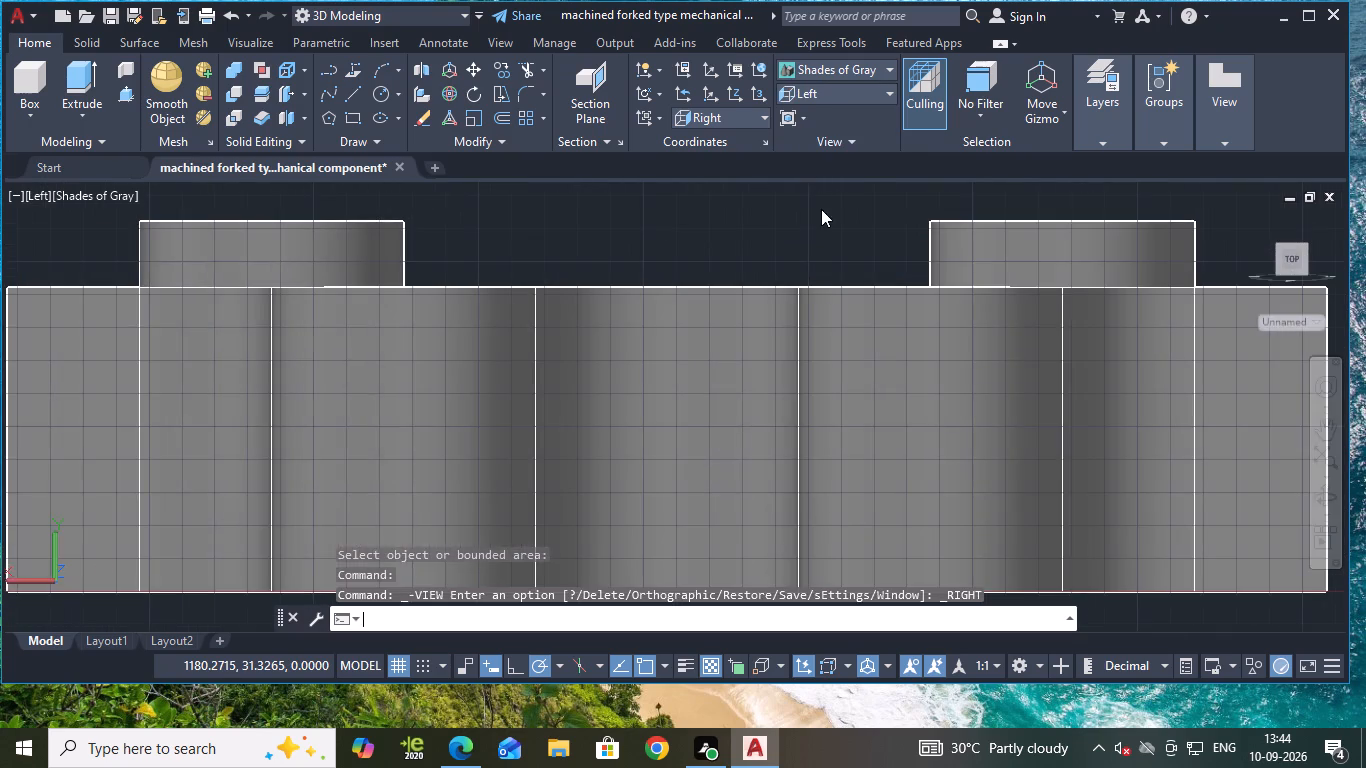
scroll(824, 287, down, 3)
shift+middle_drag(901, 412, 898, 420)
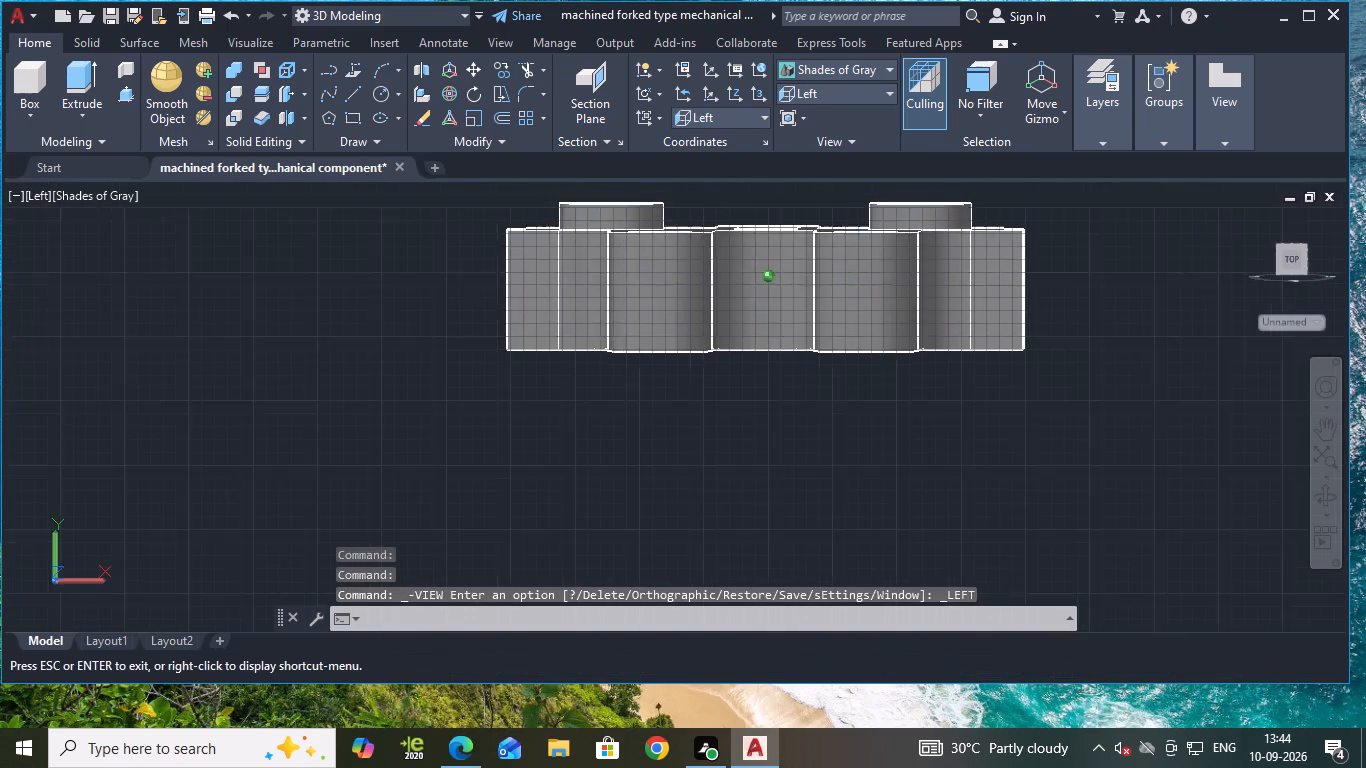
shift+middle_drag(898, 420, 657, 400)
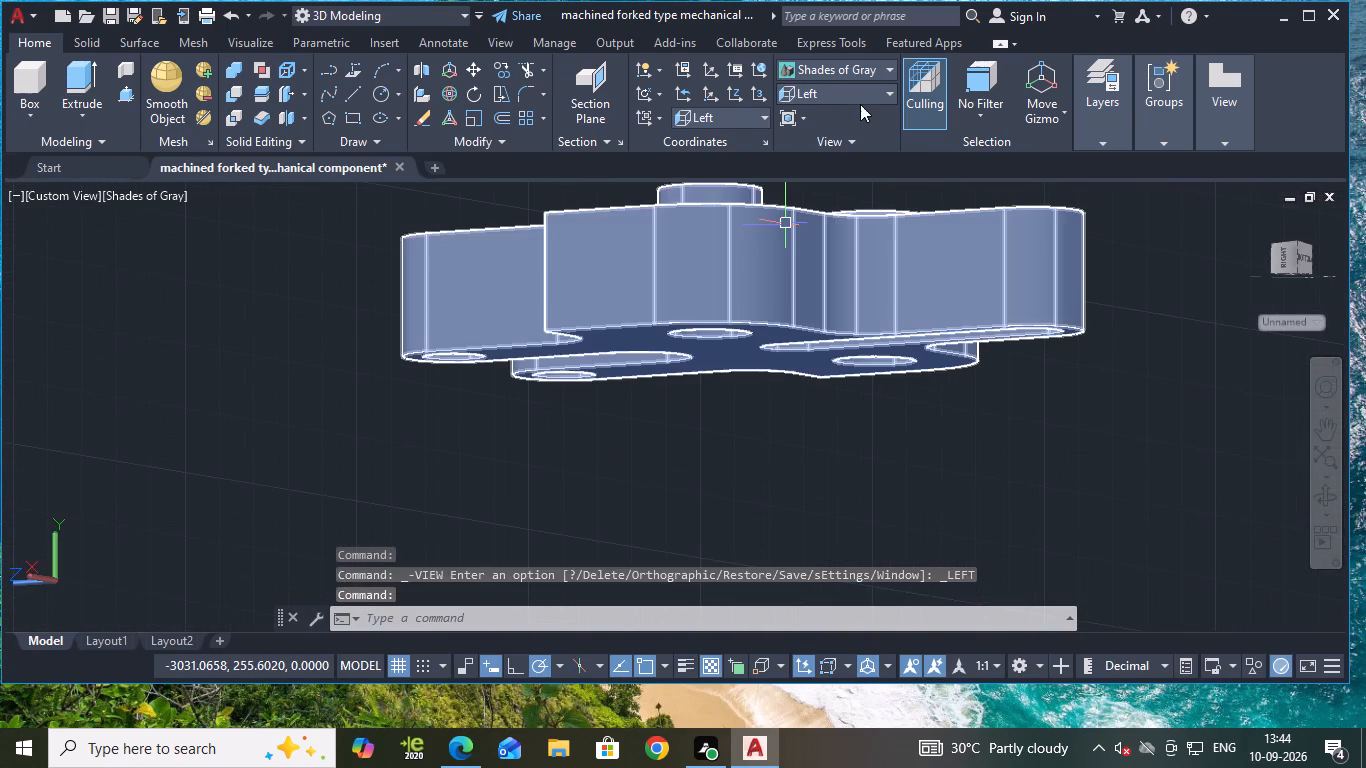
click(852, 97)
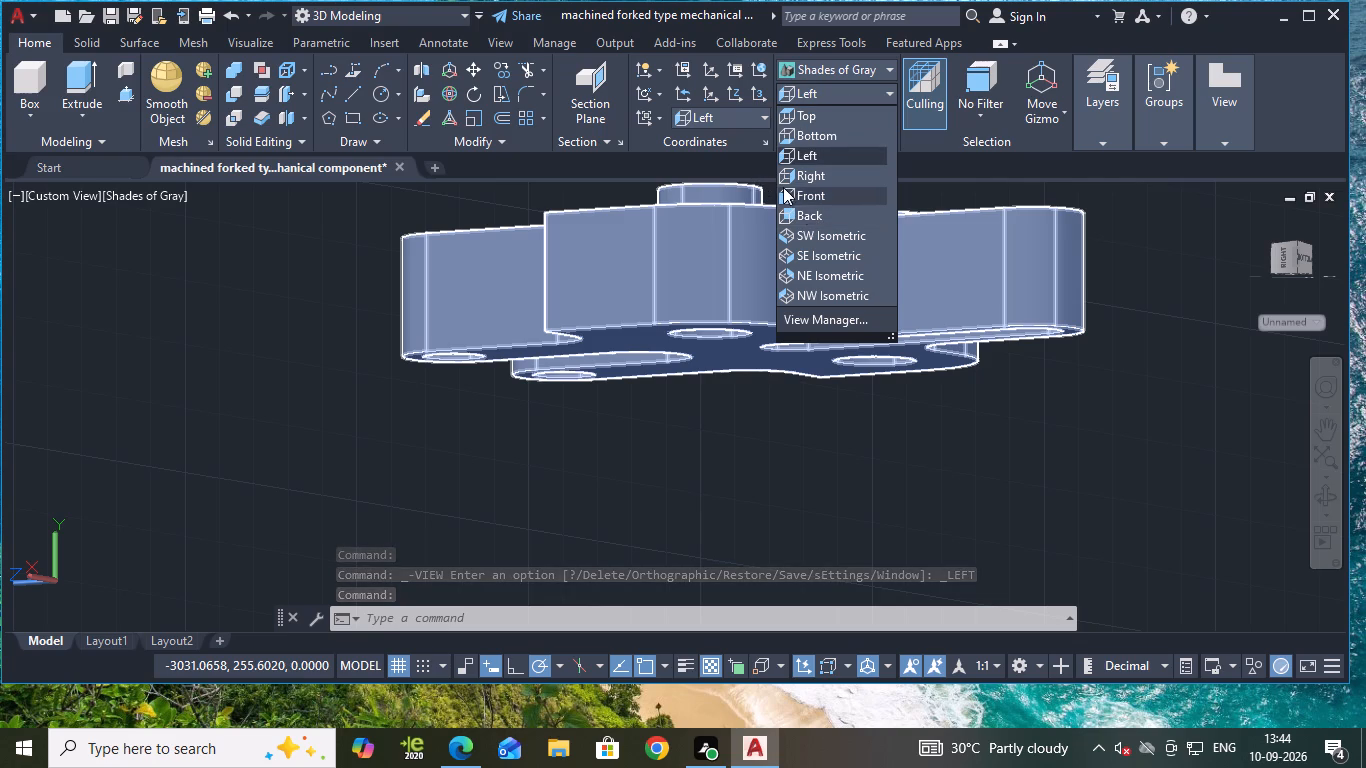
click(801, 208)
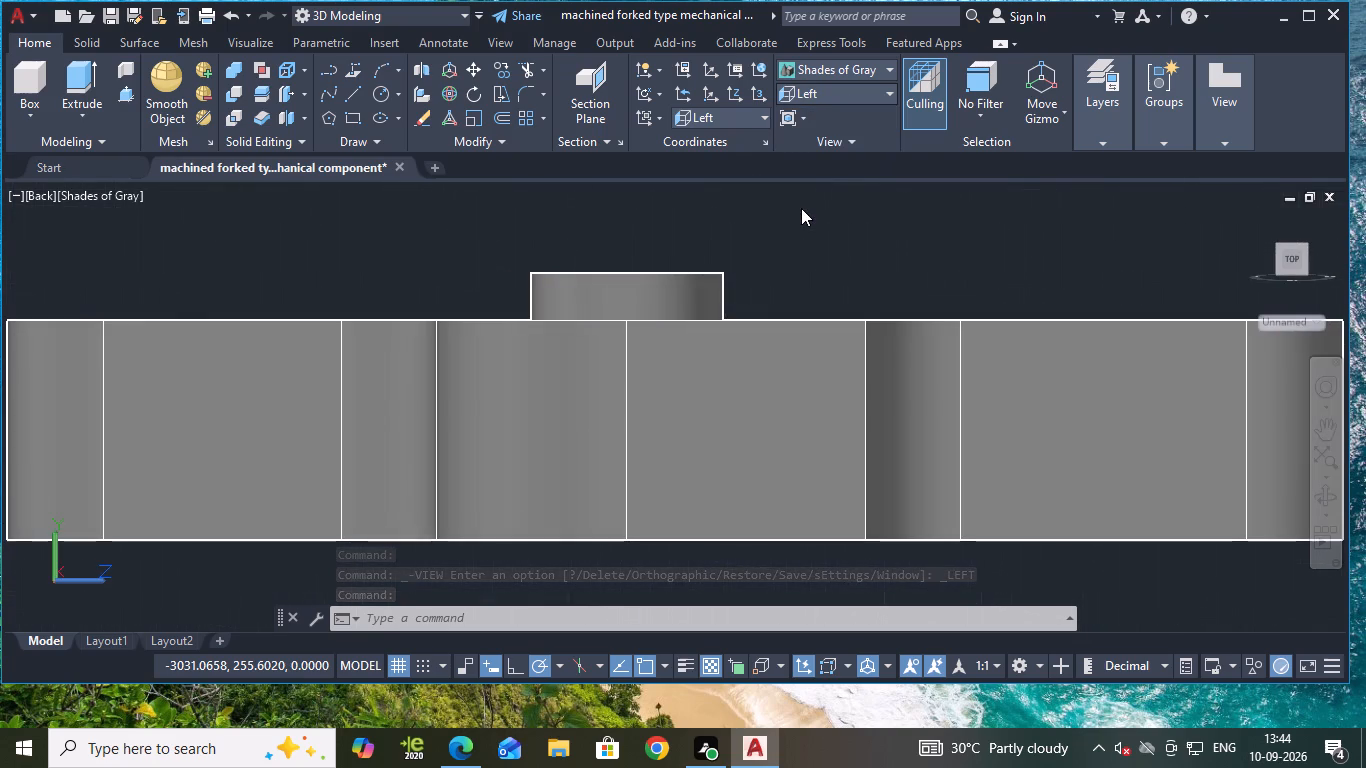
shift+middle_drag(863, 233, 848, 275)
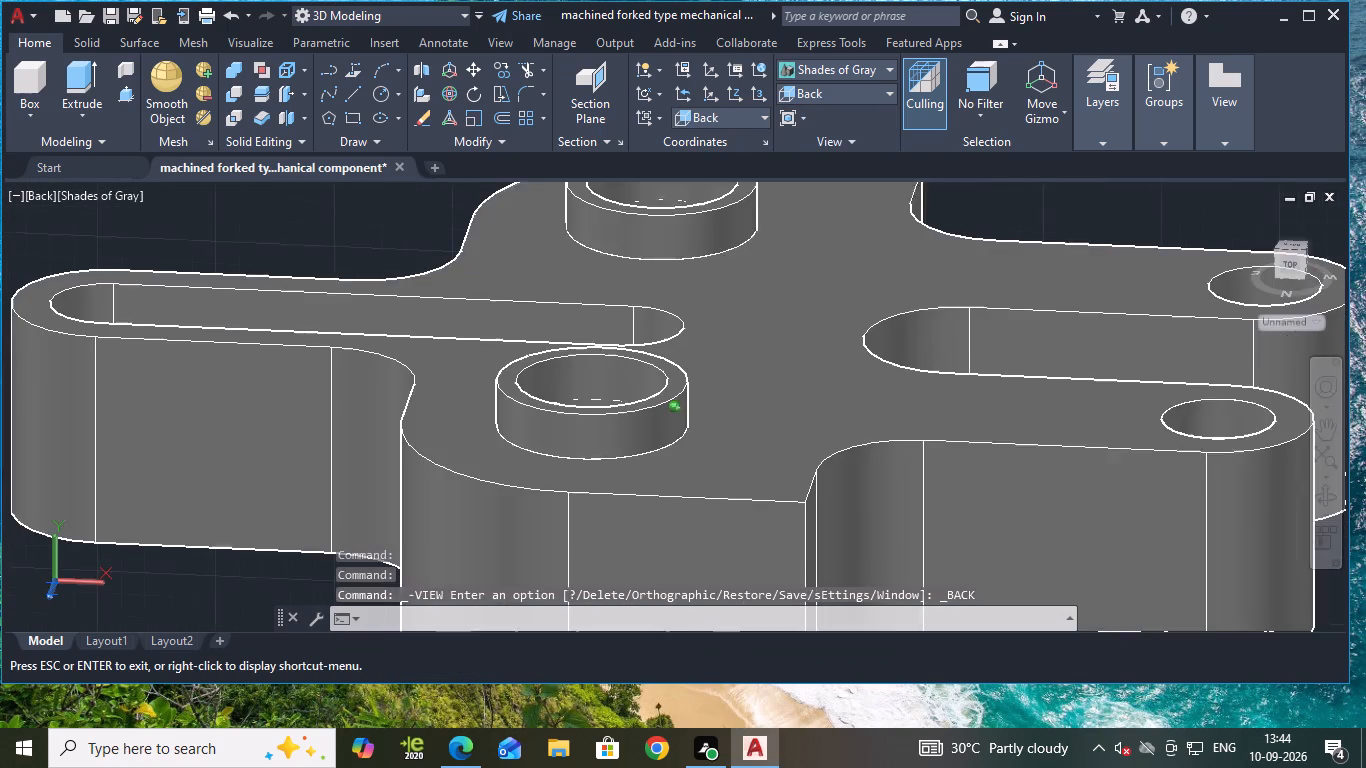
shift+middle_drag(848, 275, 840, 257)
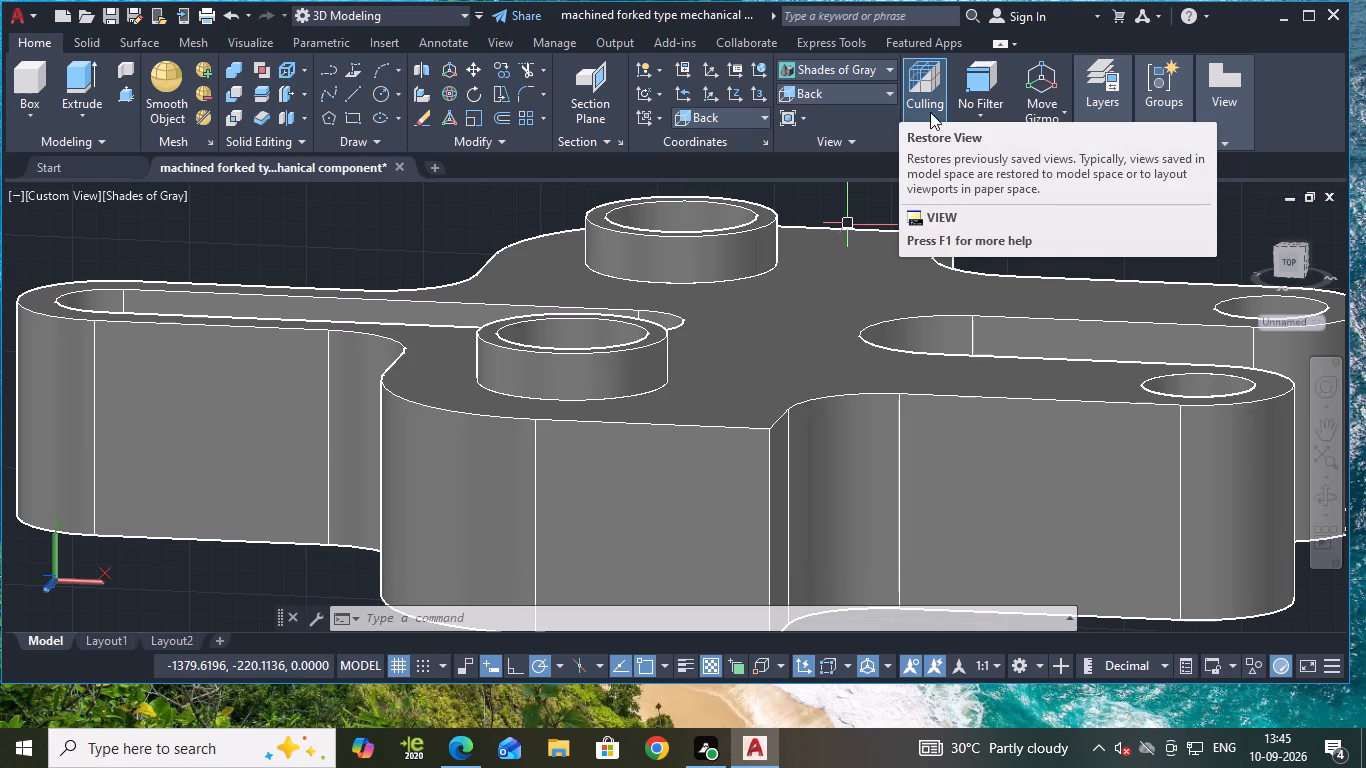
Set the model to the Back view, showing the whole side profile.
click(856, 102)
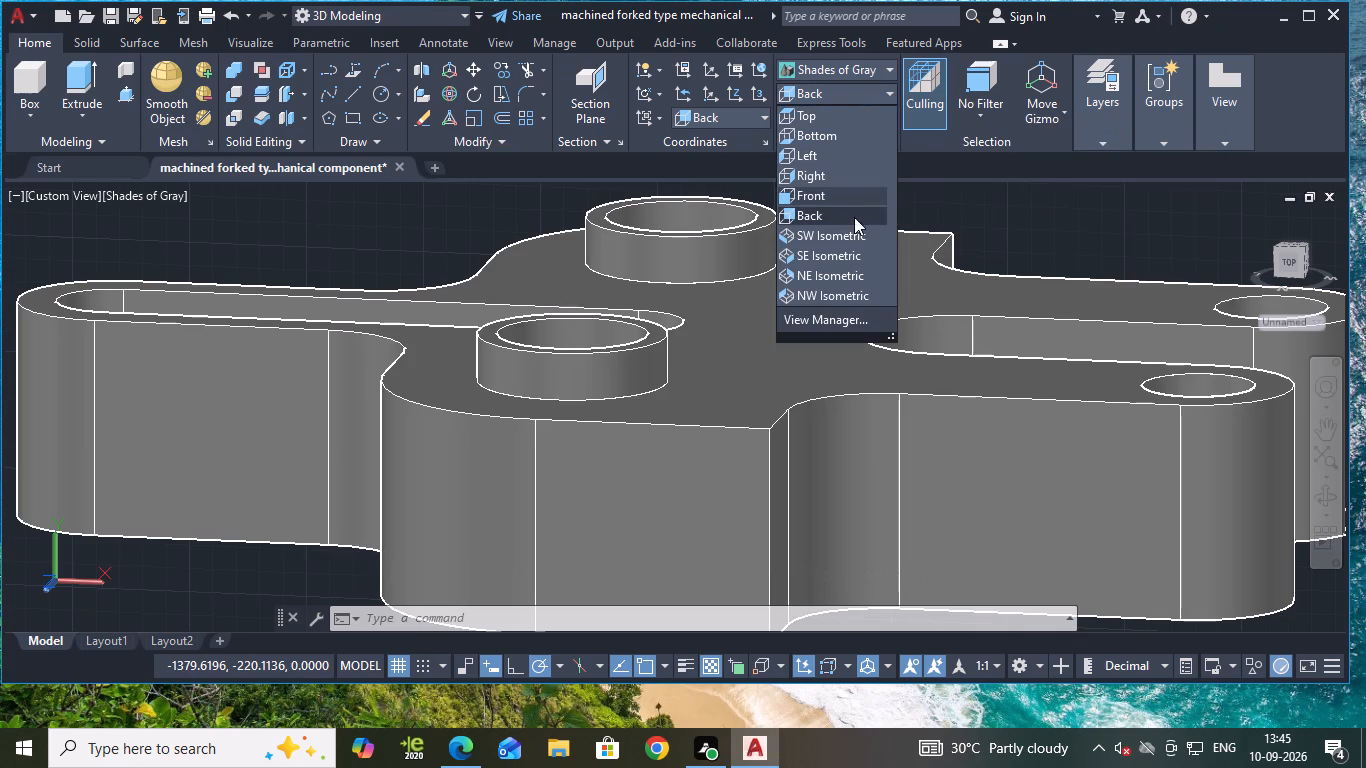
click(838, 211)
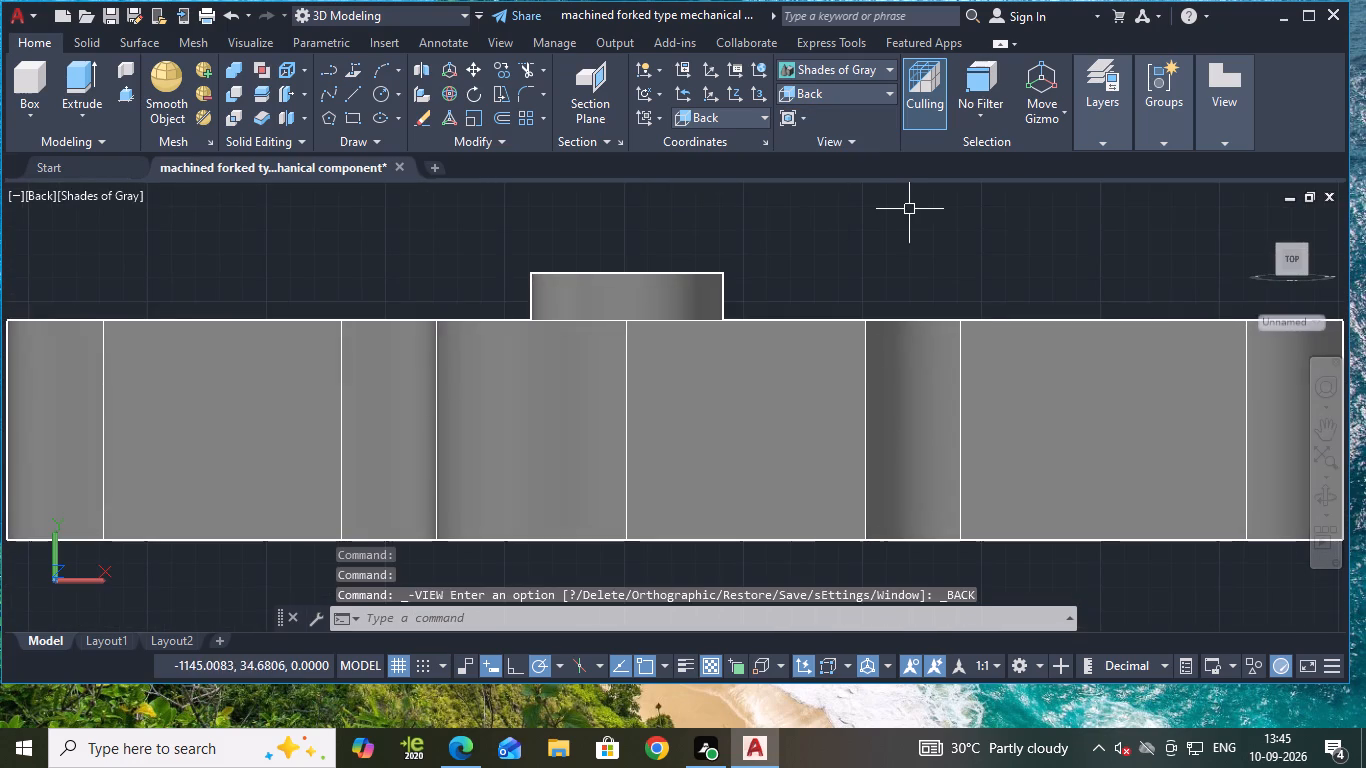
middle_drag(913, 217, 901, 217)
scroll(901, 217, down, 1)
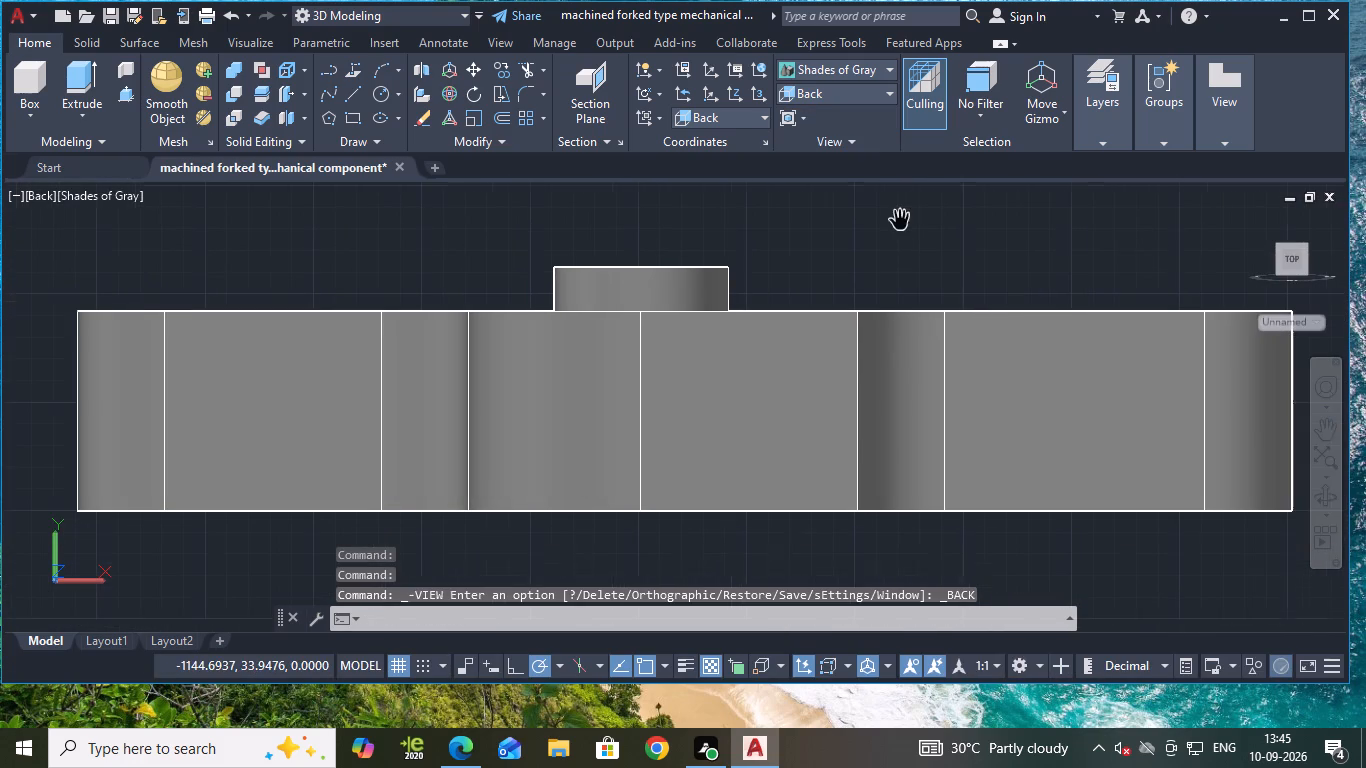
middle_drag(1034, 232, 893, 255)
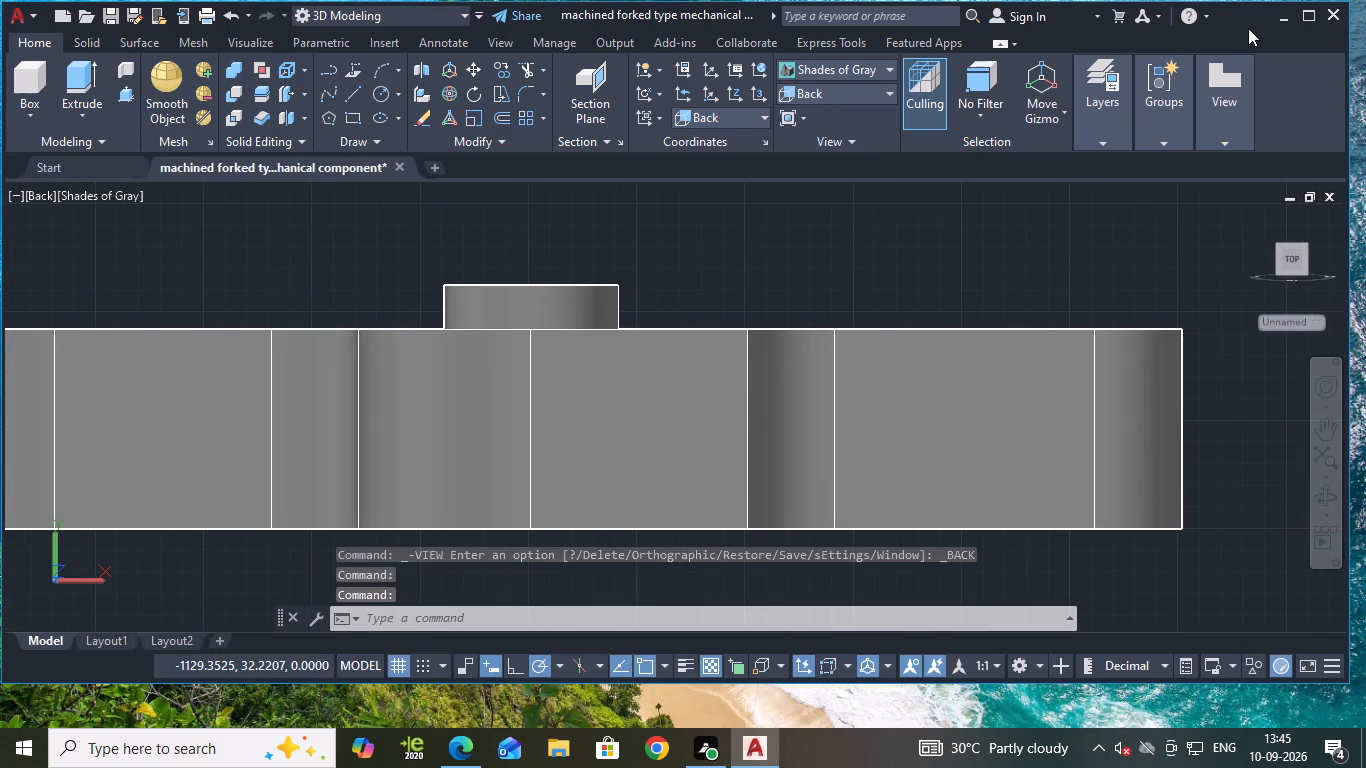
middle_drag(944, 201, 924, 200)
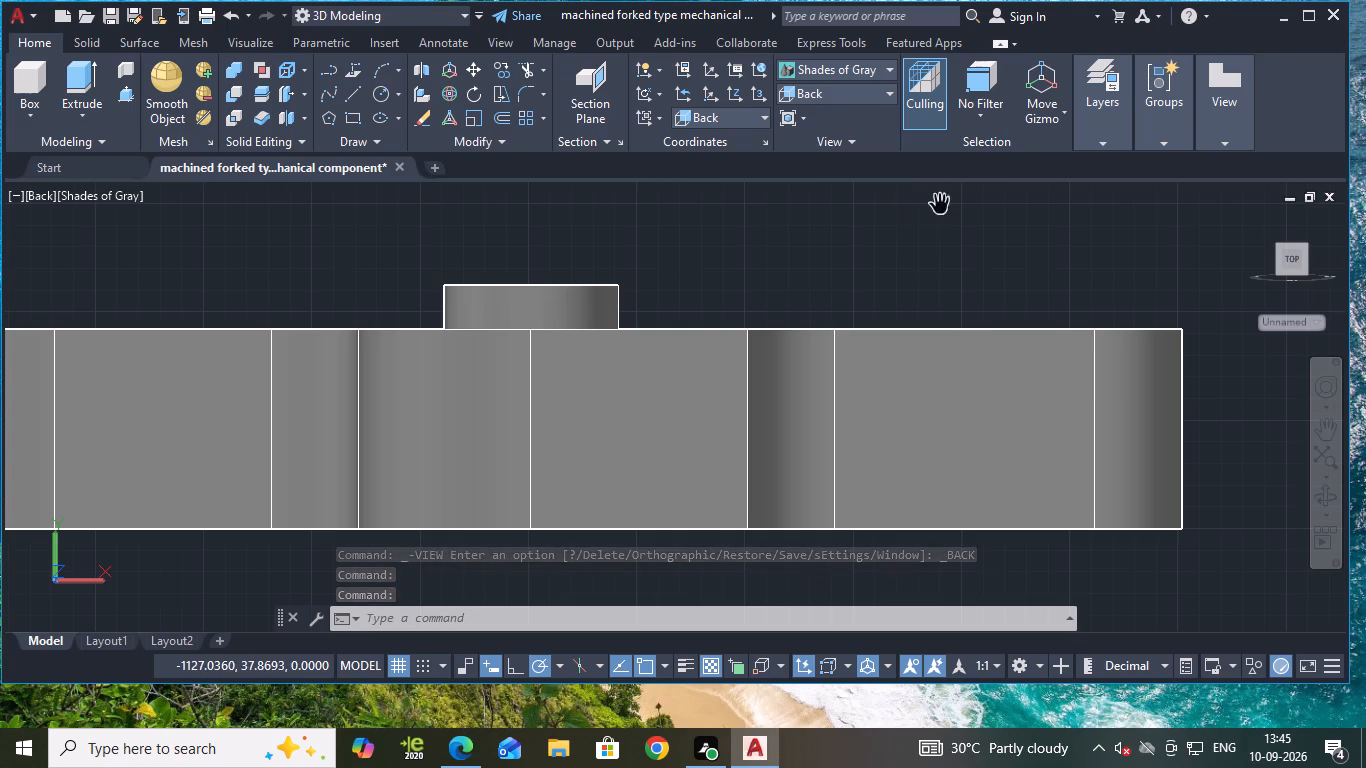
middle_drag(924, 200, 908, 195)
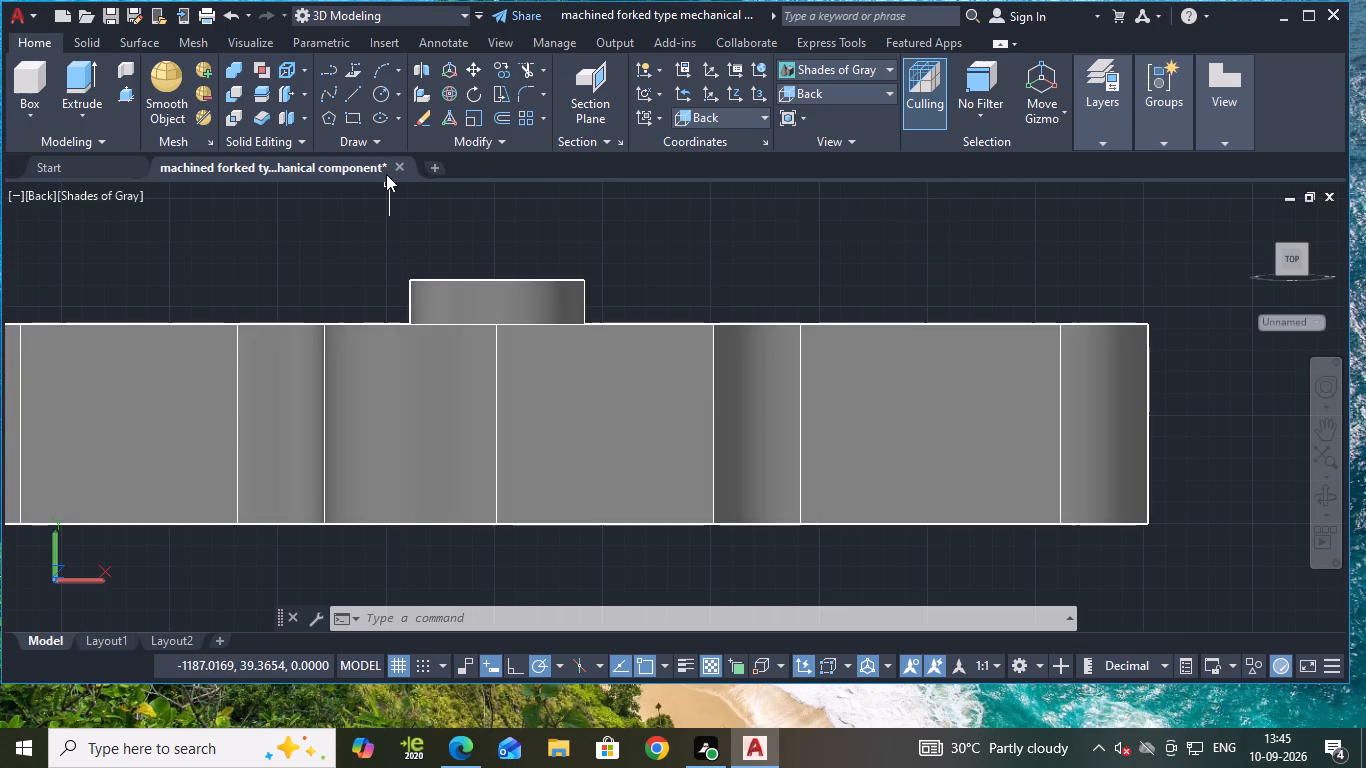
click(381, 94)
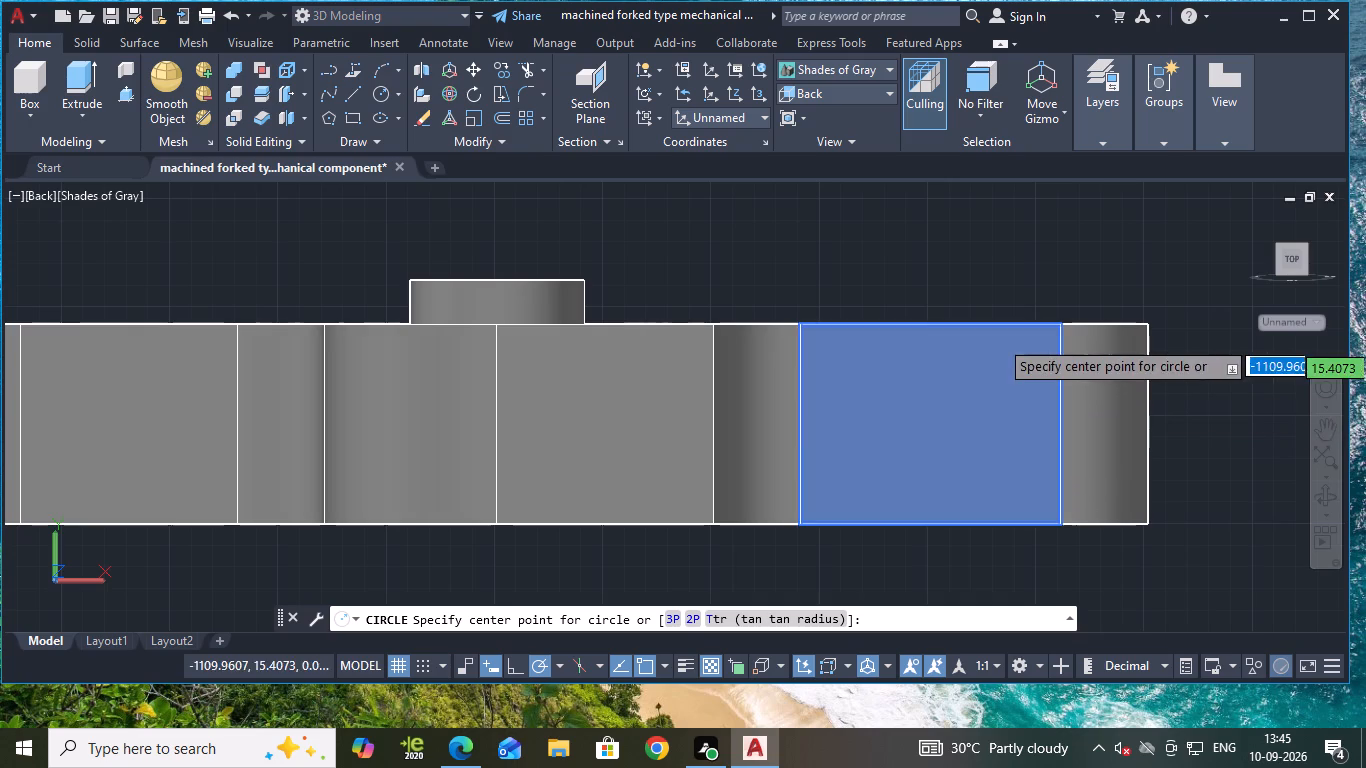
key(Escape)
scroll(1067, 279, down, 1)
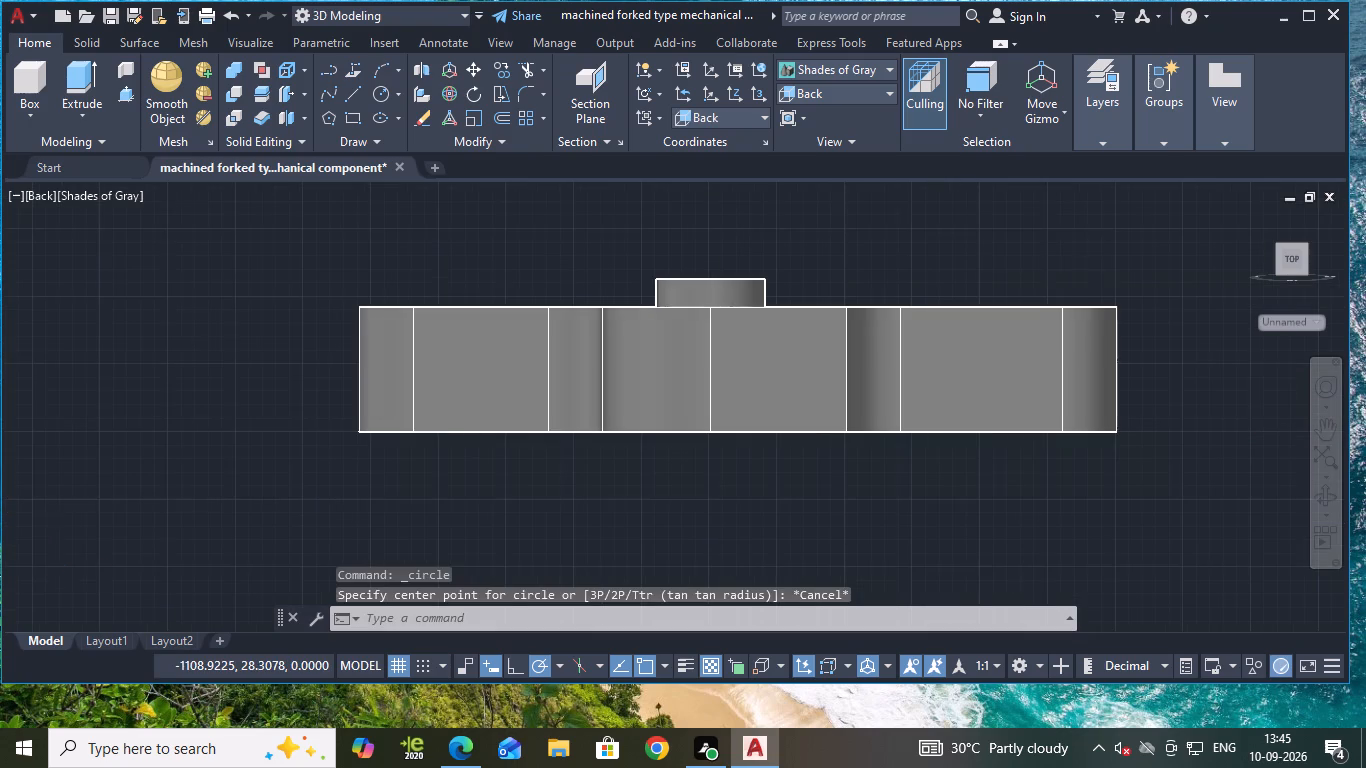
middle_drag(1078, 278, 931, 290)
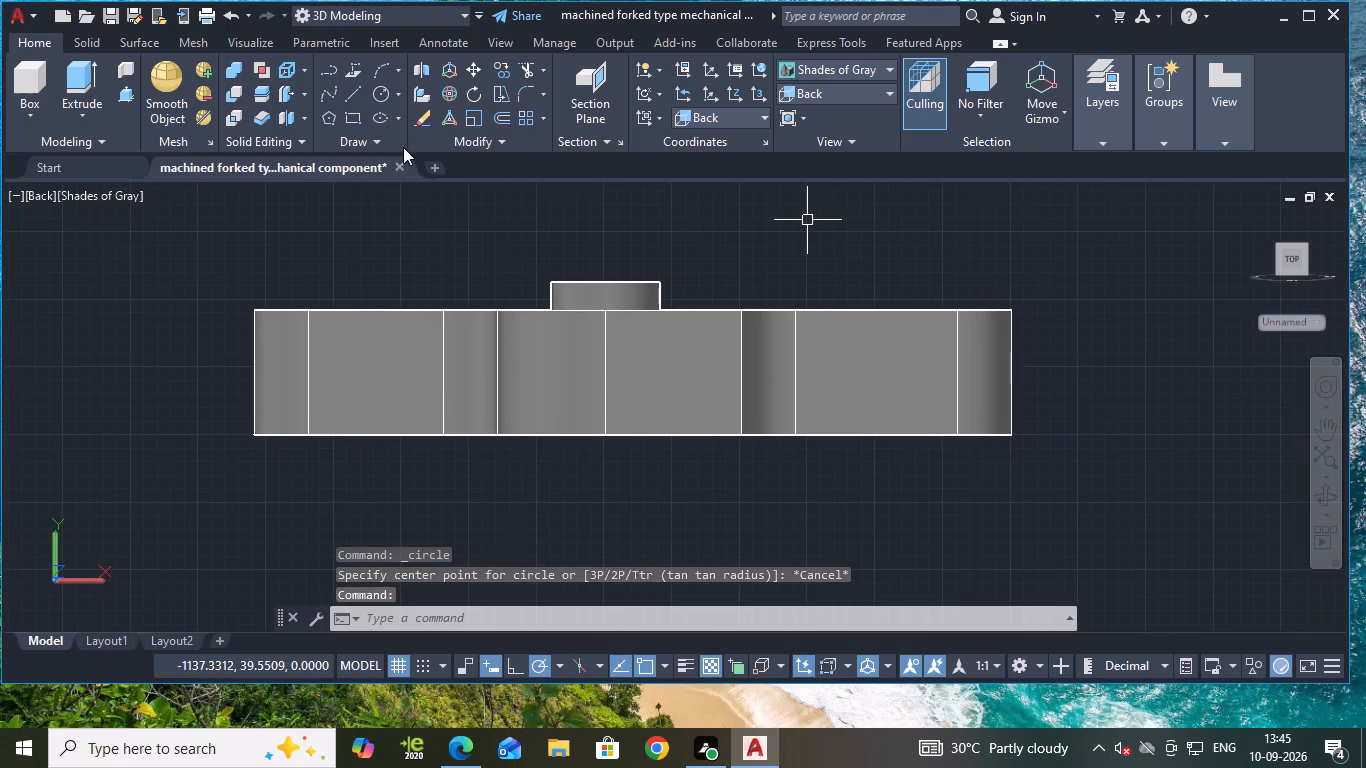
Draw a 15-long horizontal line inward from the bottom end of the fork arm's straight side edge.
click(345, 94)
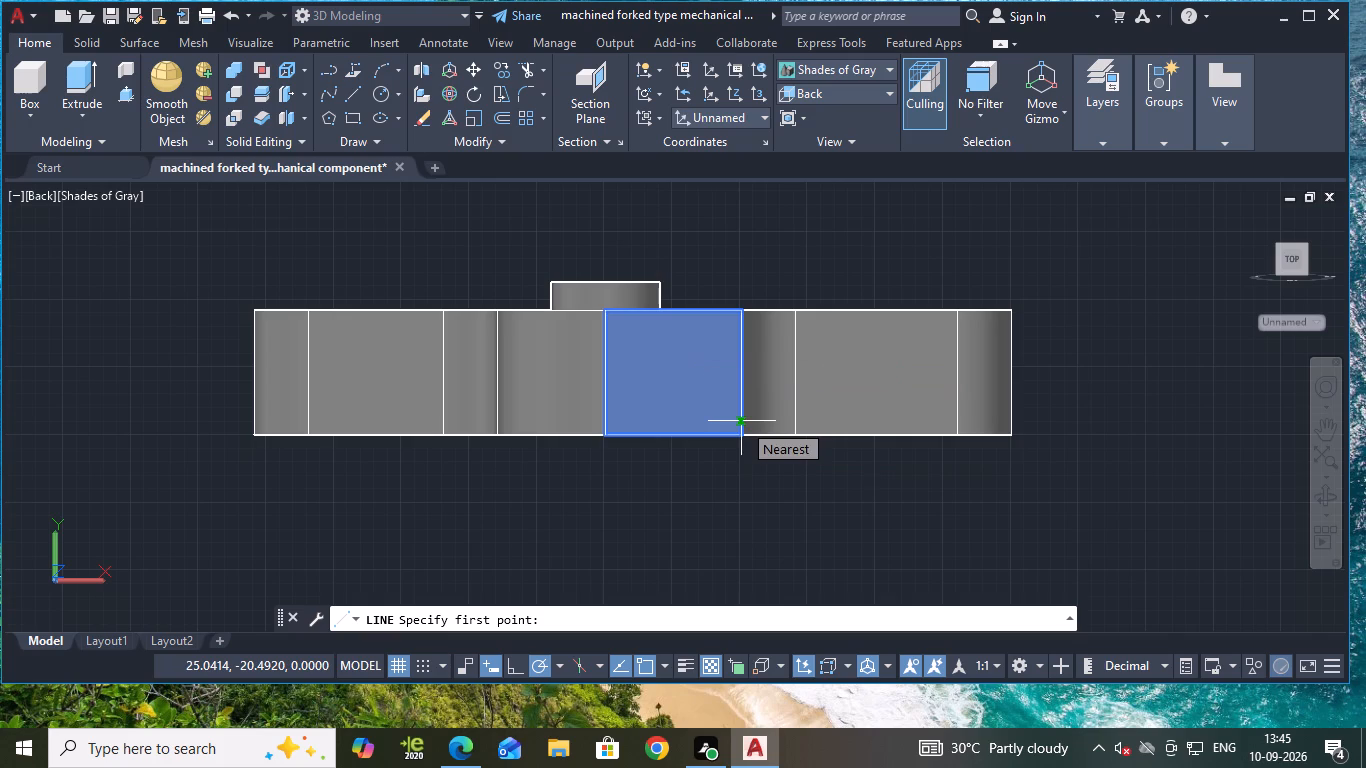
click(961, 436)
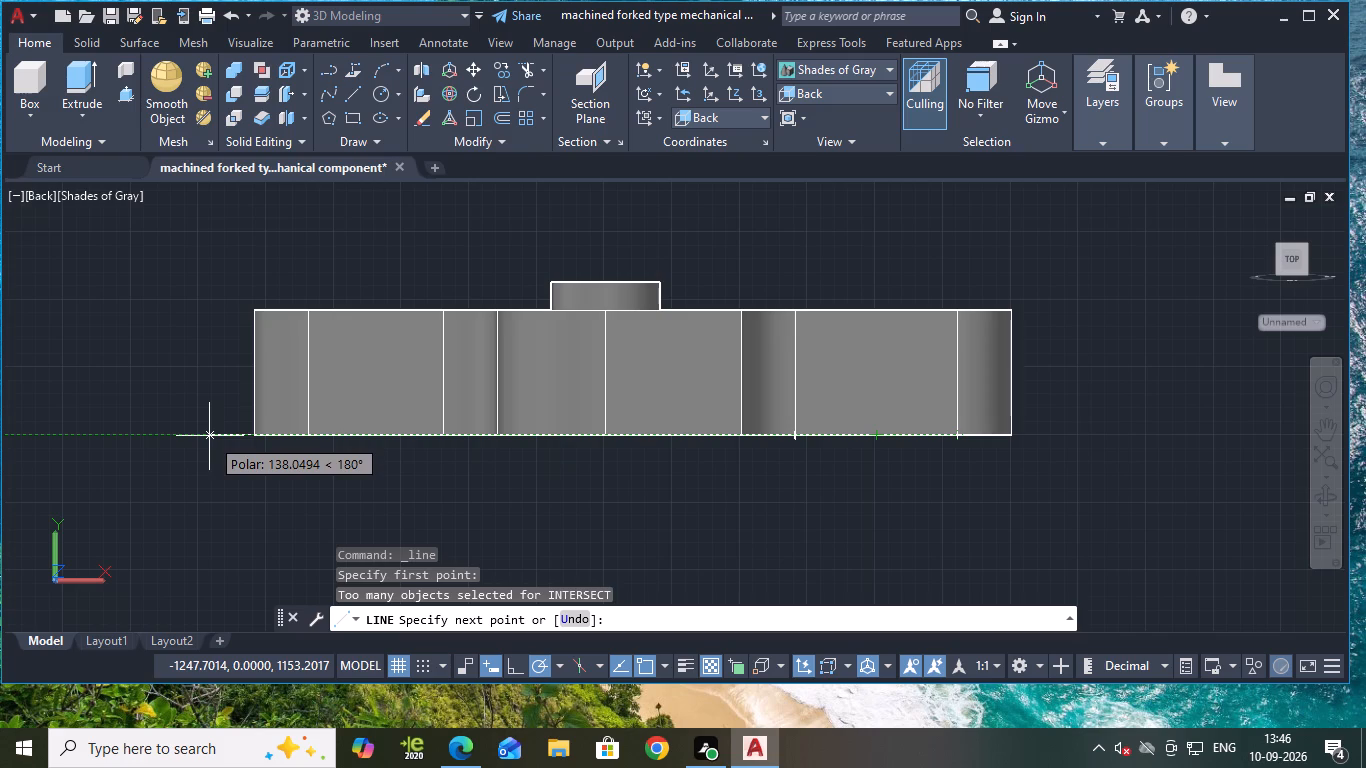
text(15)
key(Return)
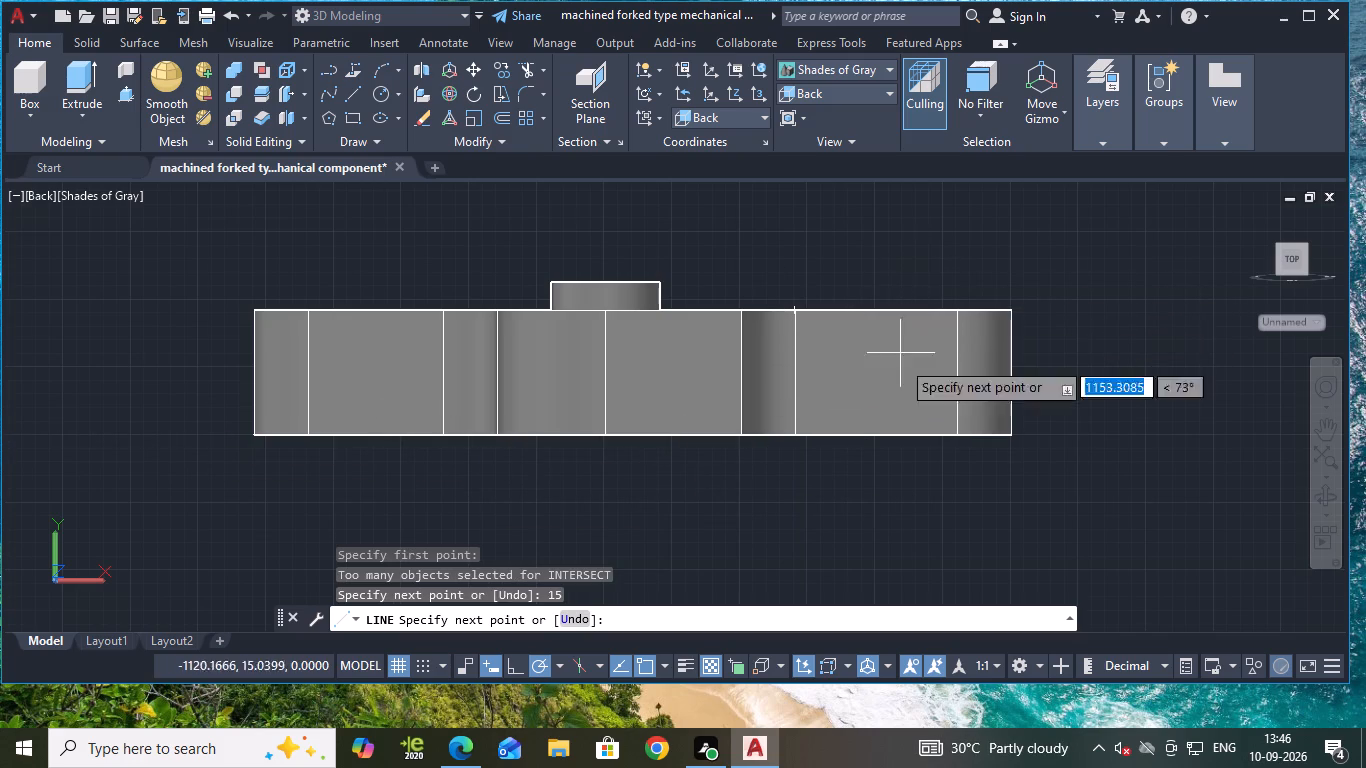
shift+middle_drag(876, 434, 882, 386)
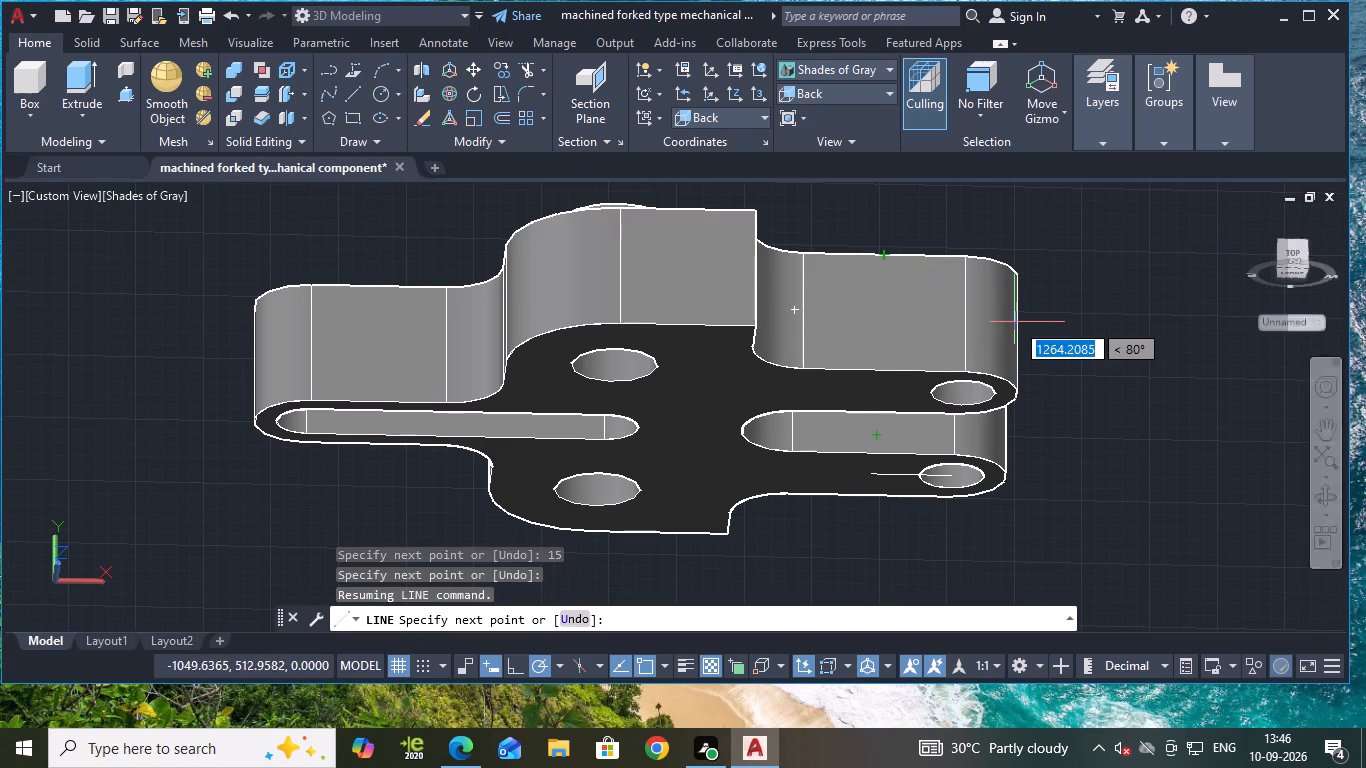
key(Escape)
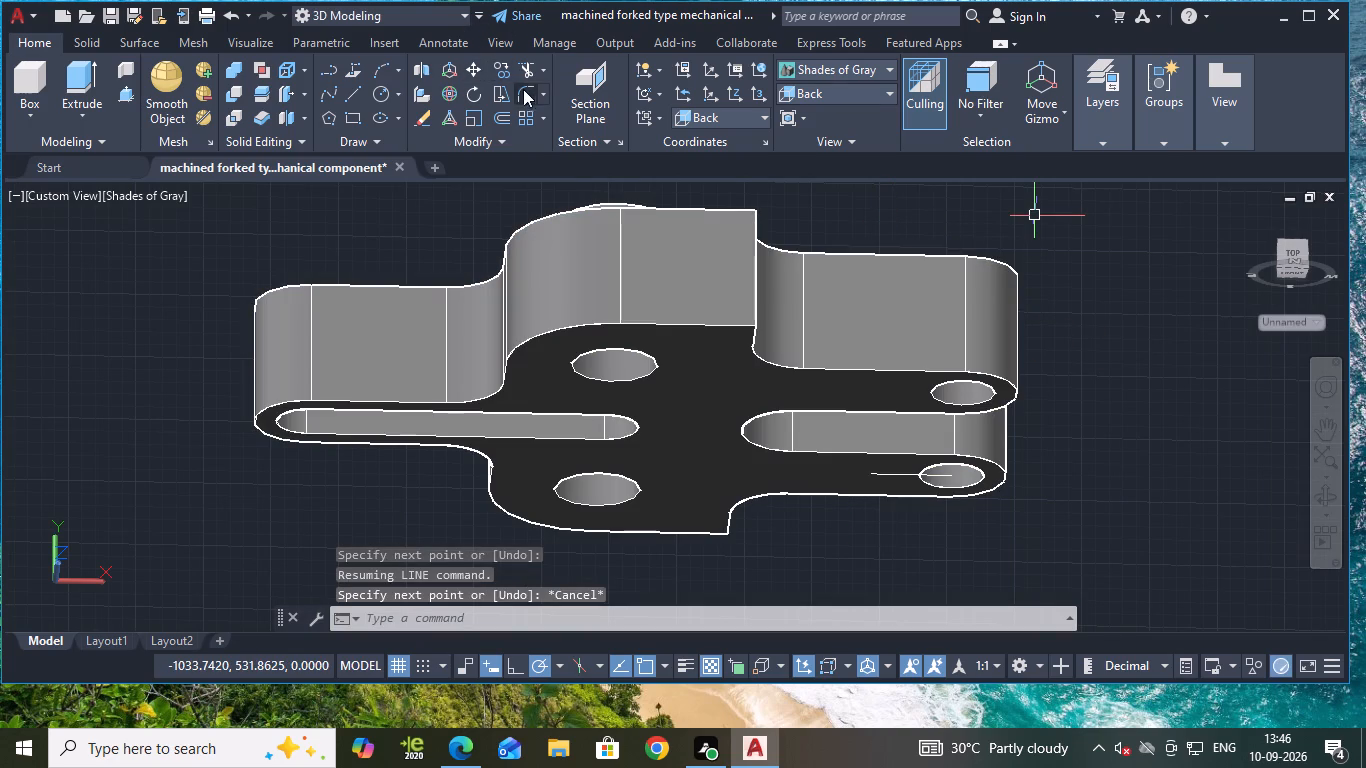
Draw a 15-long line inward along the bottom edge of the fork arm's outer flat face, continuing vertically past its top edge.
click(350, 91)
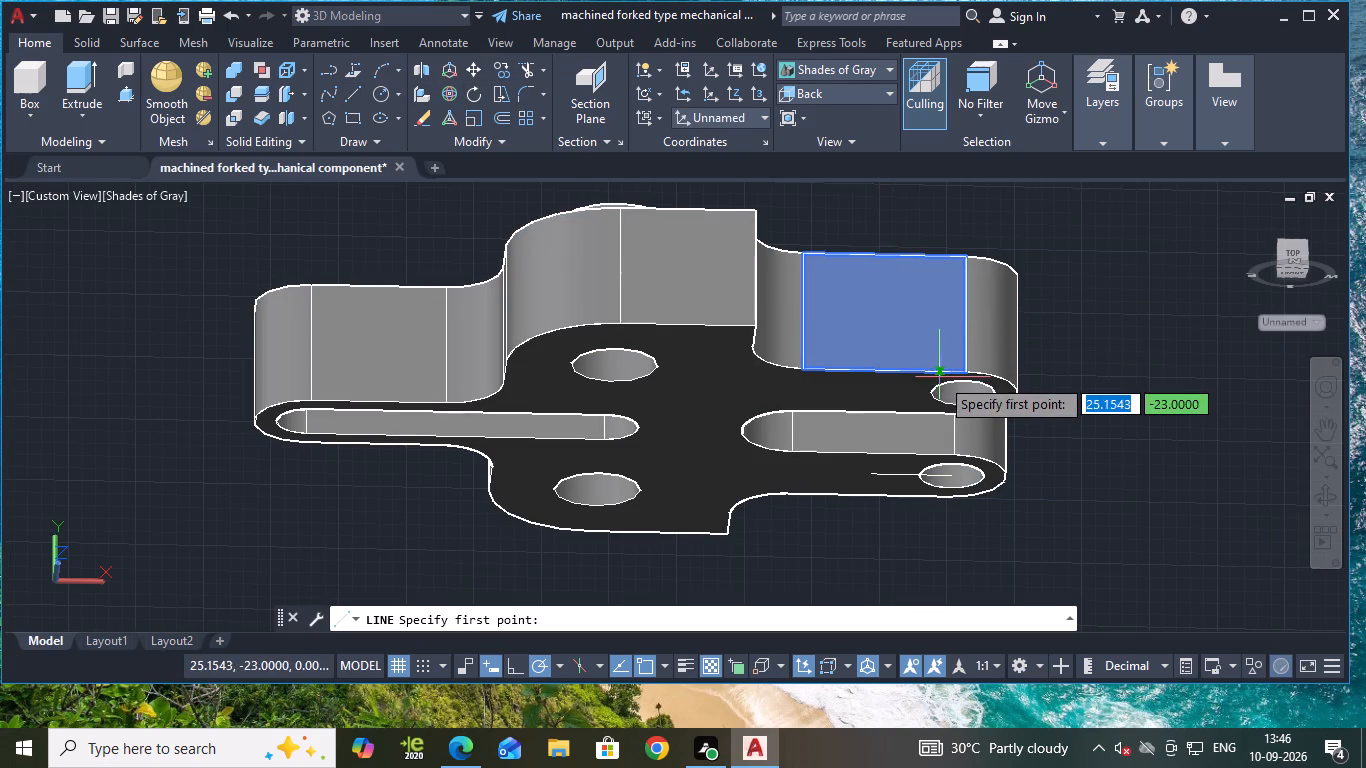
click(970, 373)
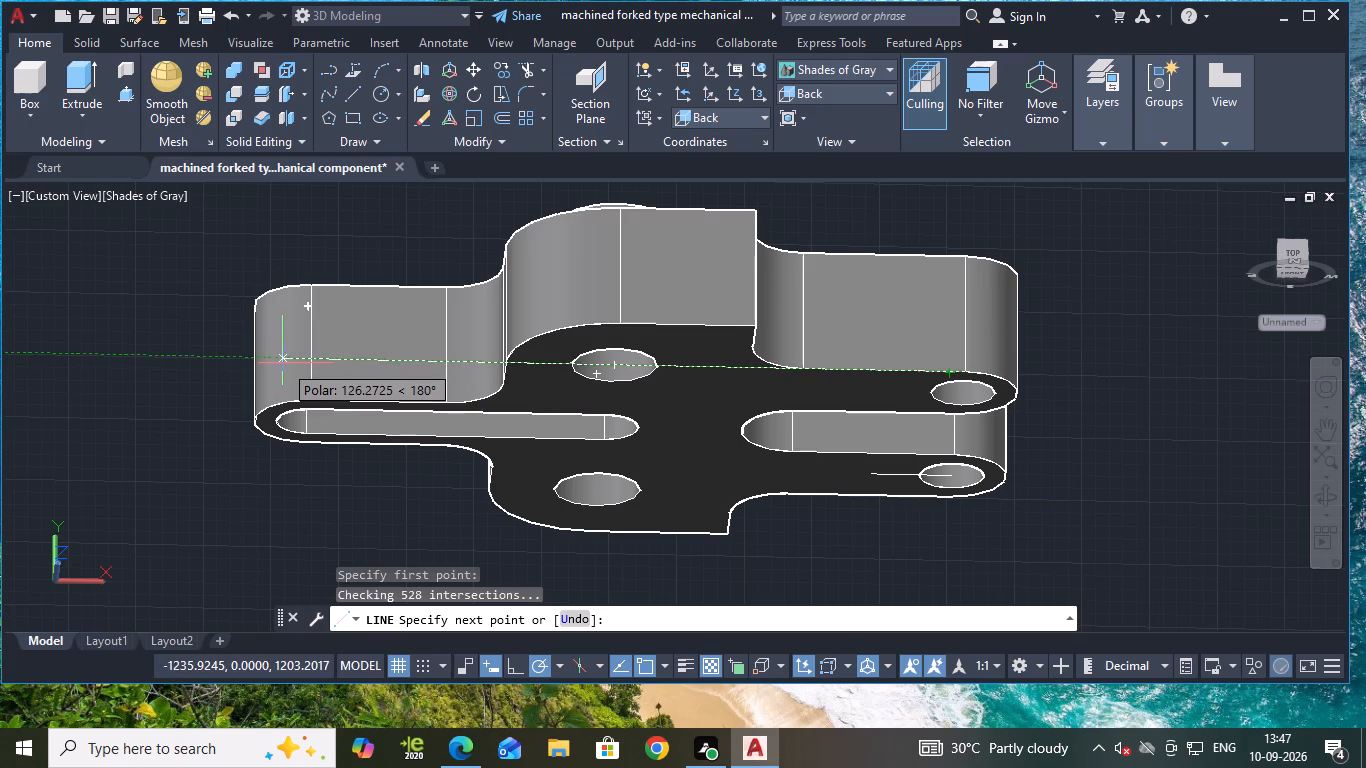
text(15)
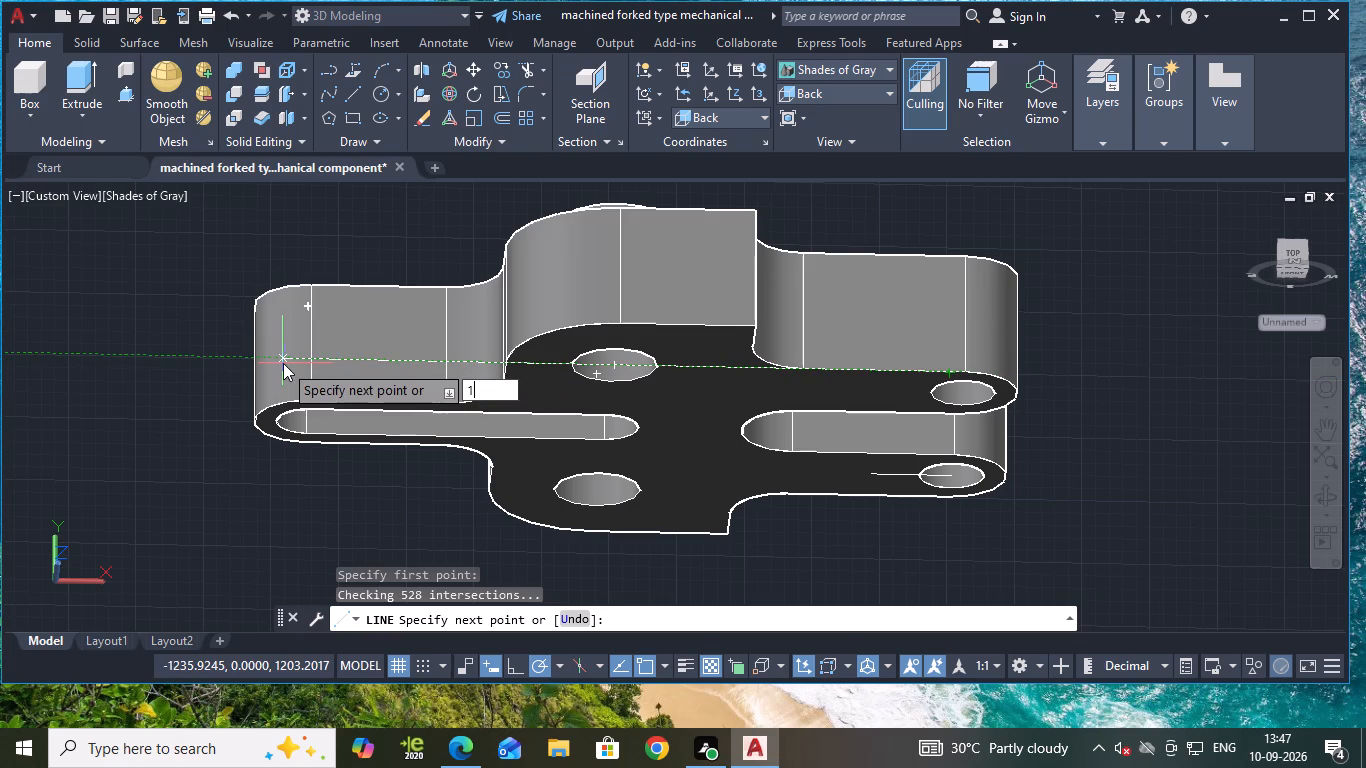
key(Return)
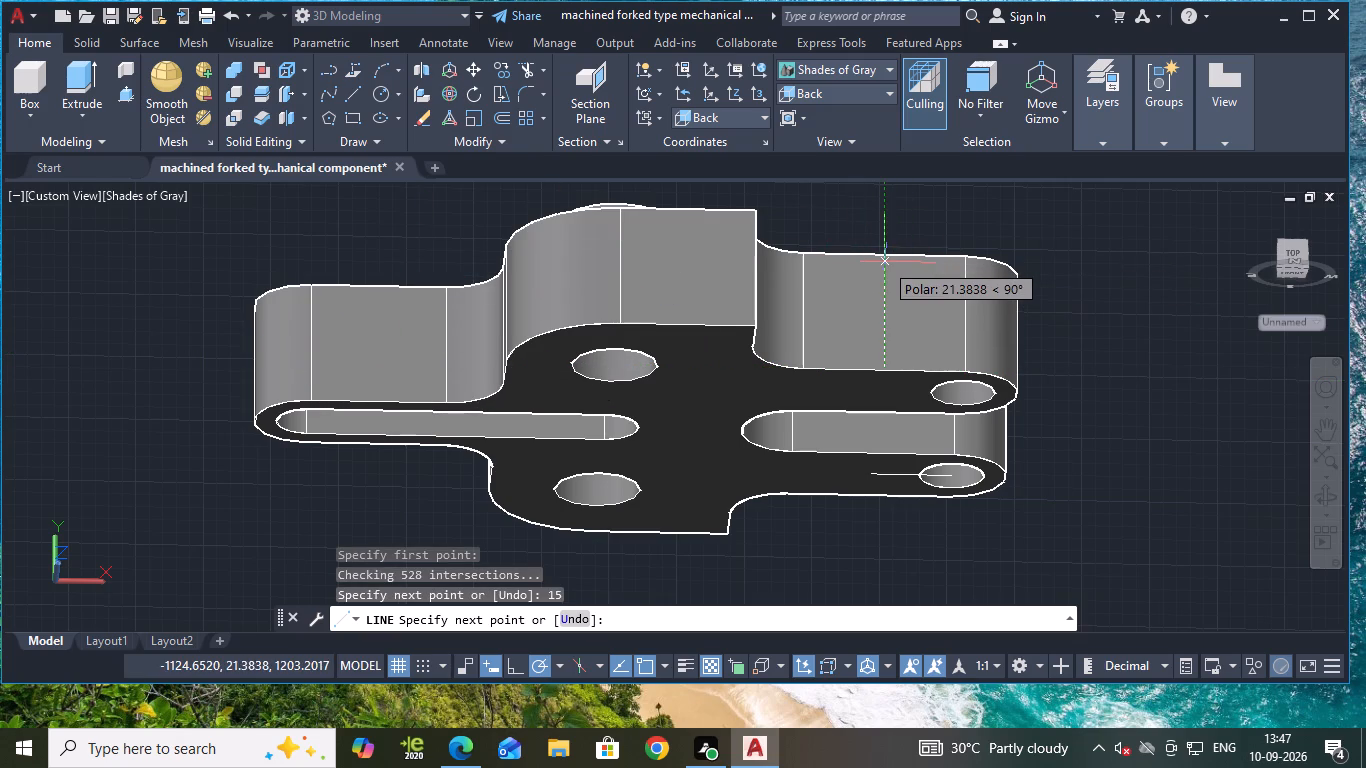
click(883, 214)
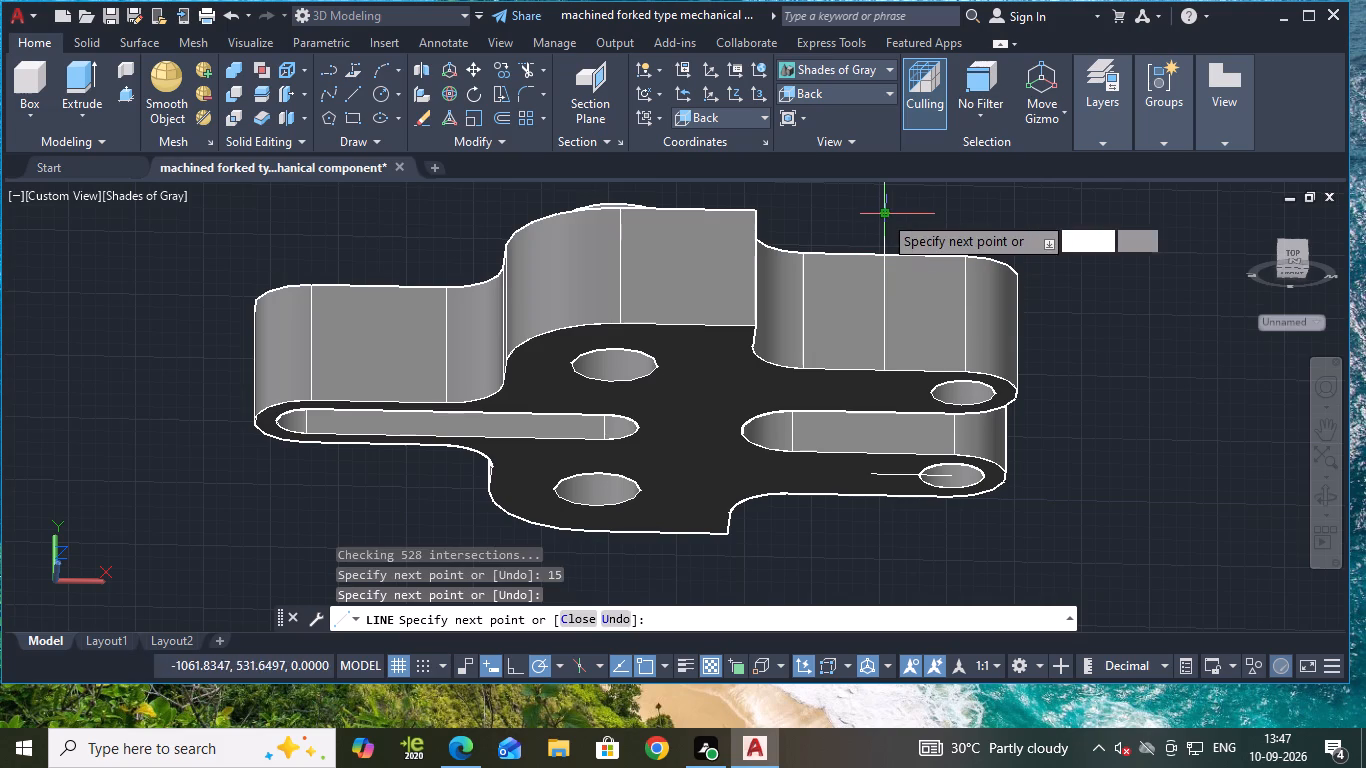
key(Escape)
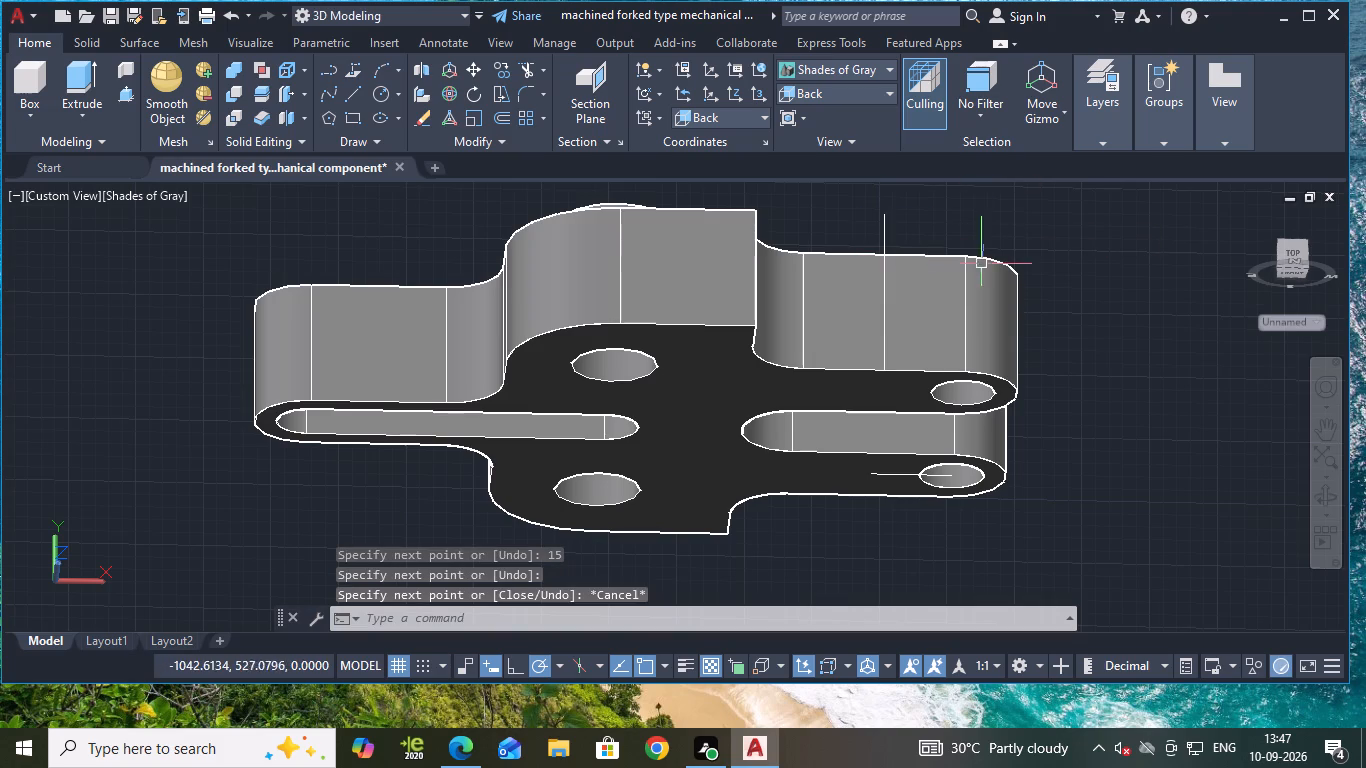
Draw an 11.5-long vertical line up from the foot of the vertical construction line, continuing horizontally about 37 beyond the arm's rounded end.
click(354, 94)
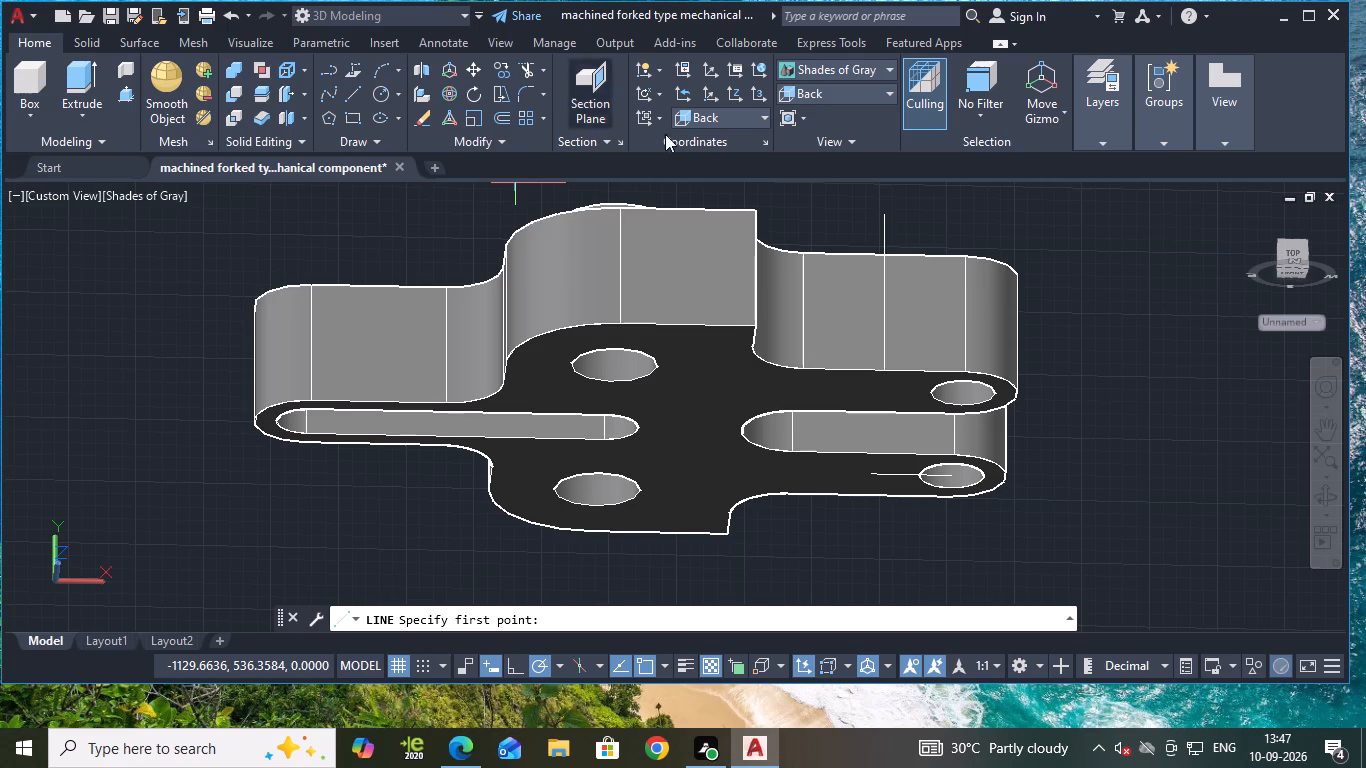
click(361, 88)
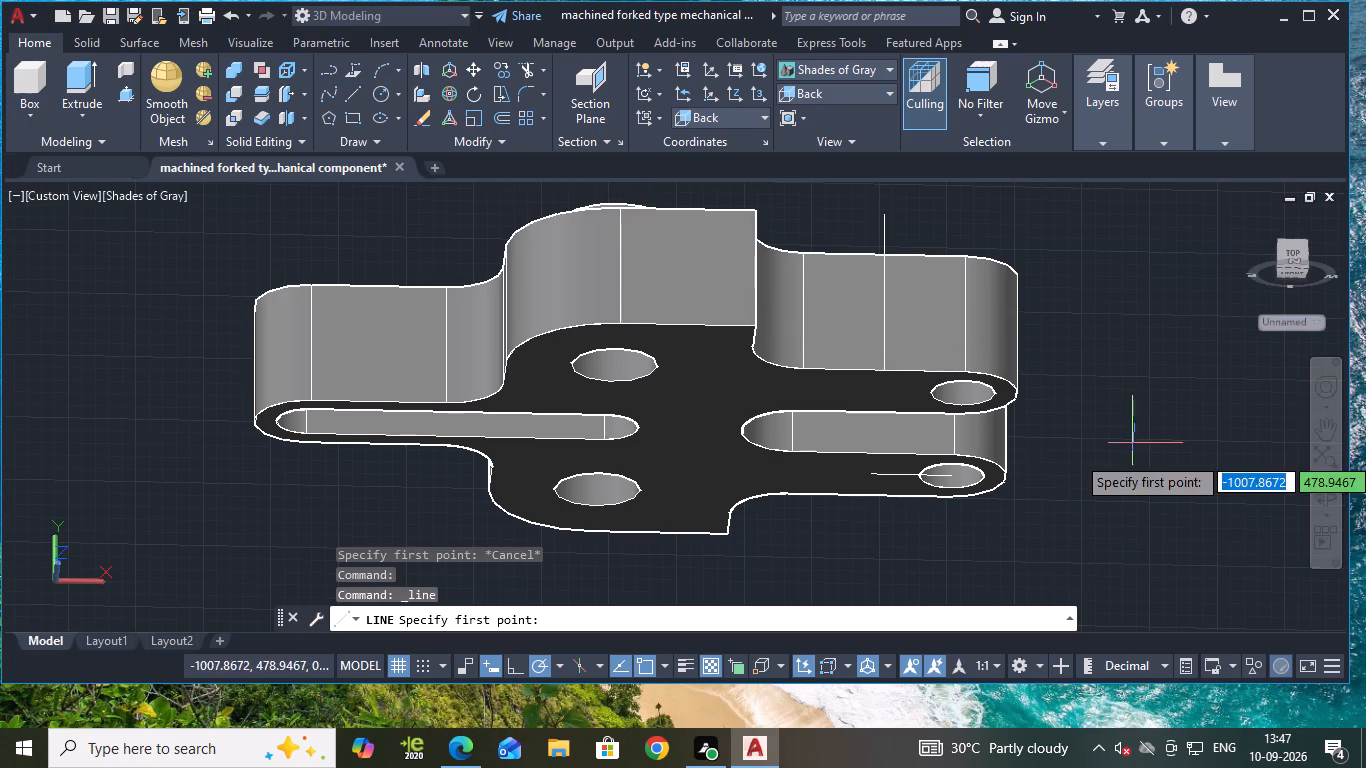
click(886, 373)
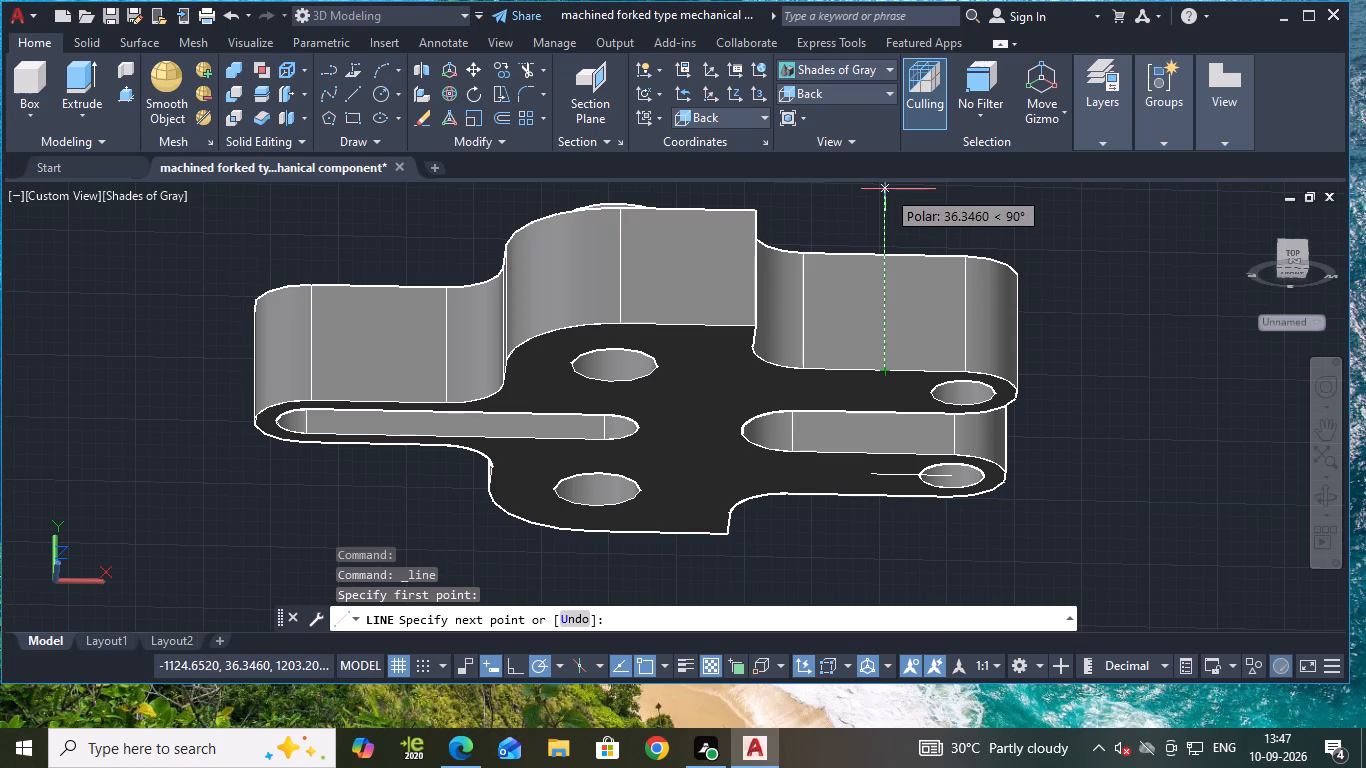
text(11.5)
key(Return)
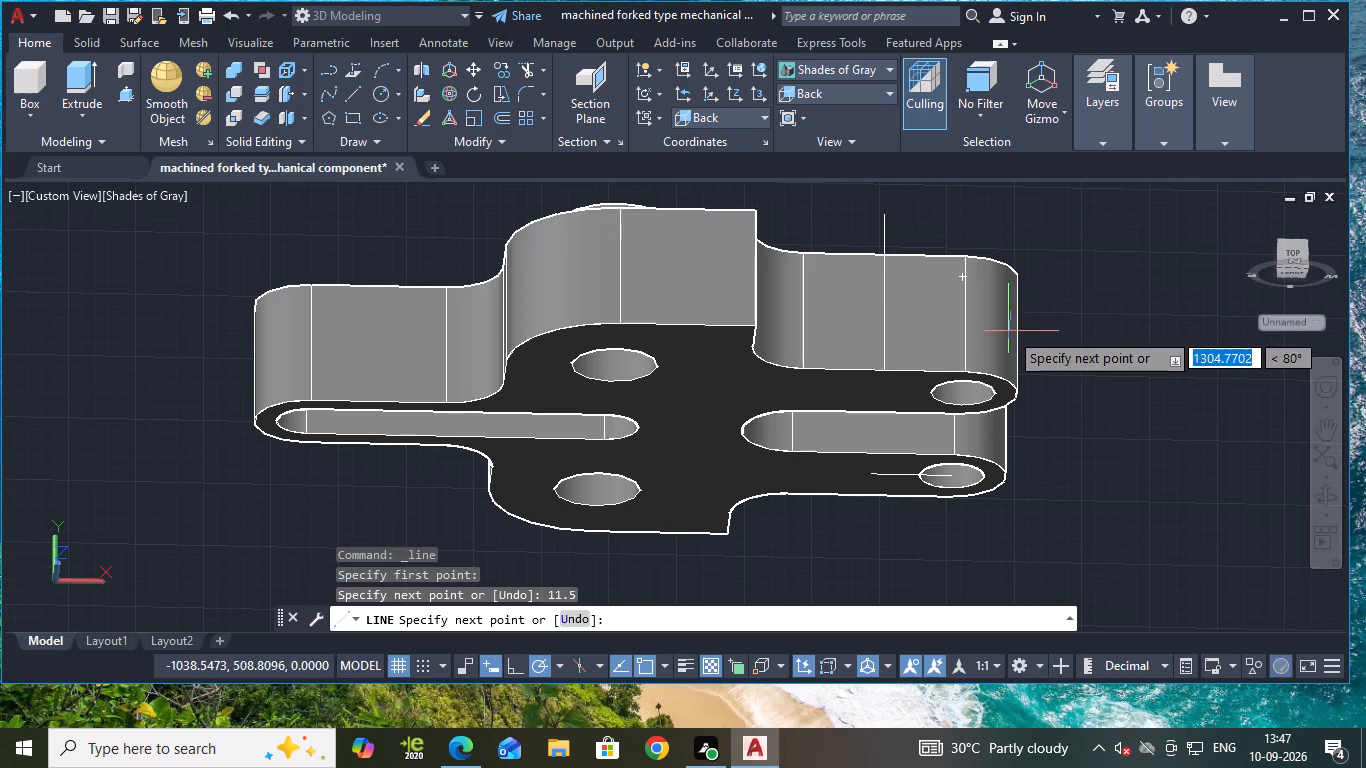
click(1086, 319)
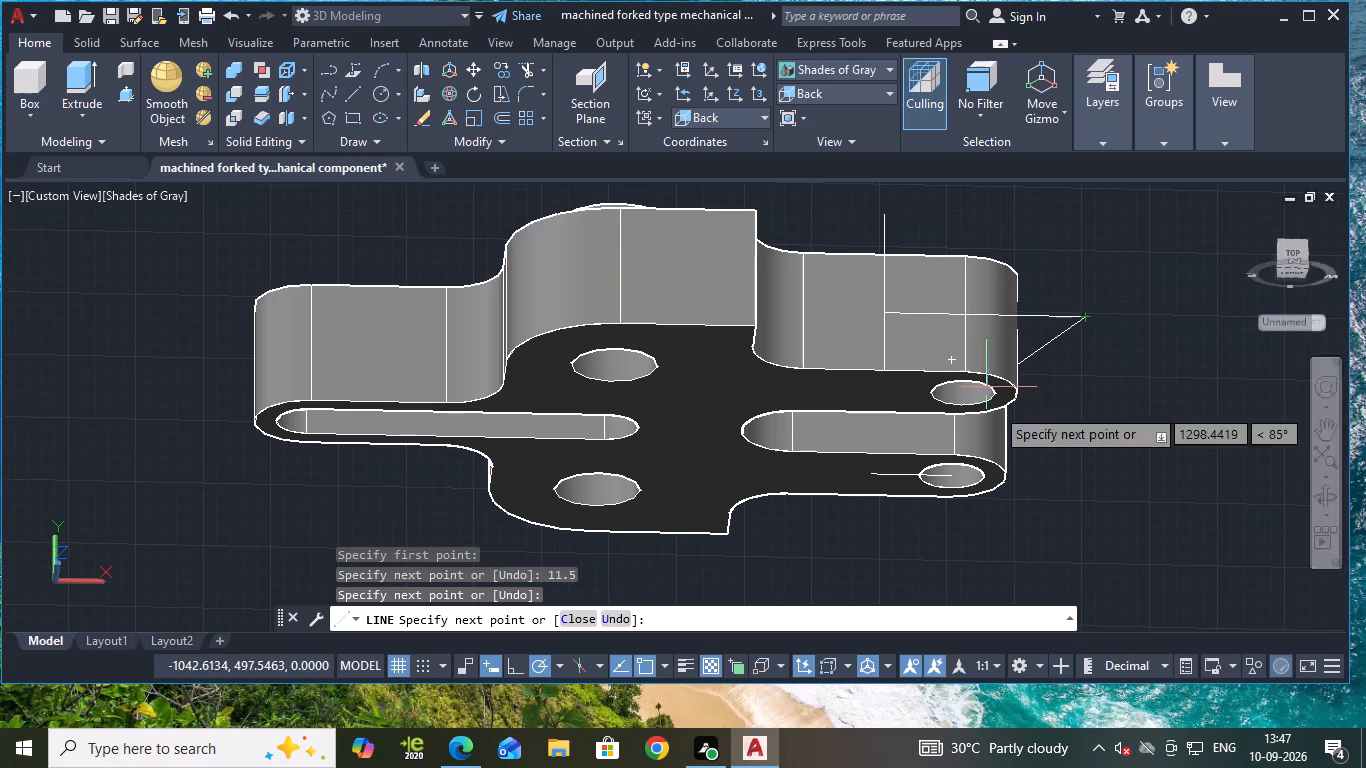
key(Escape)
Draw a 15 diameter circle on the fork arm's outer flat face, centred on the intersection of the construction lines.
click(376, 95)
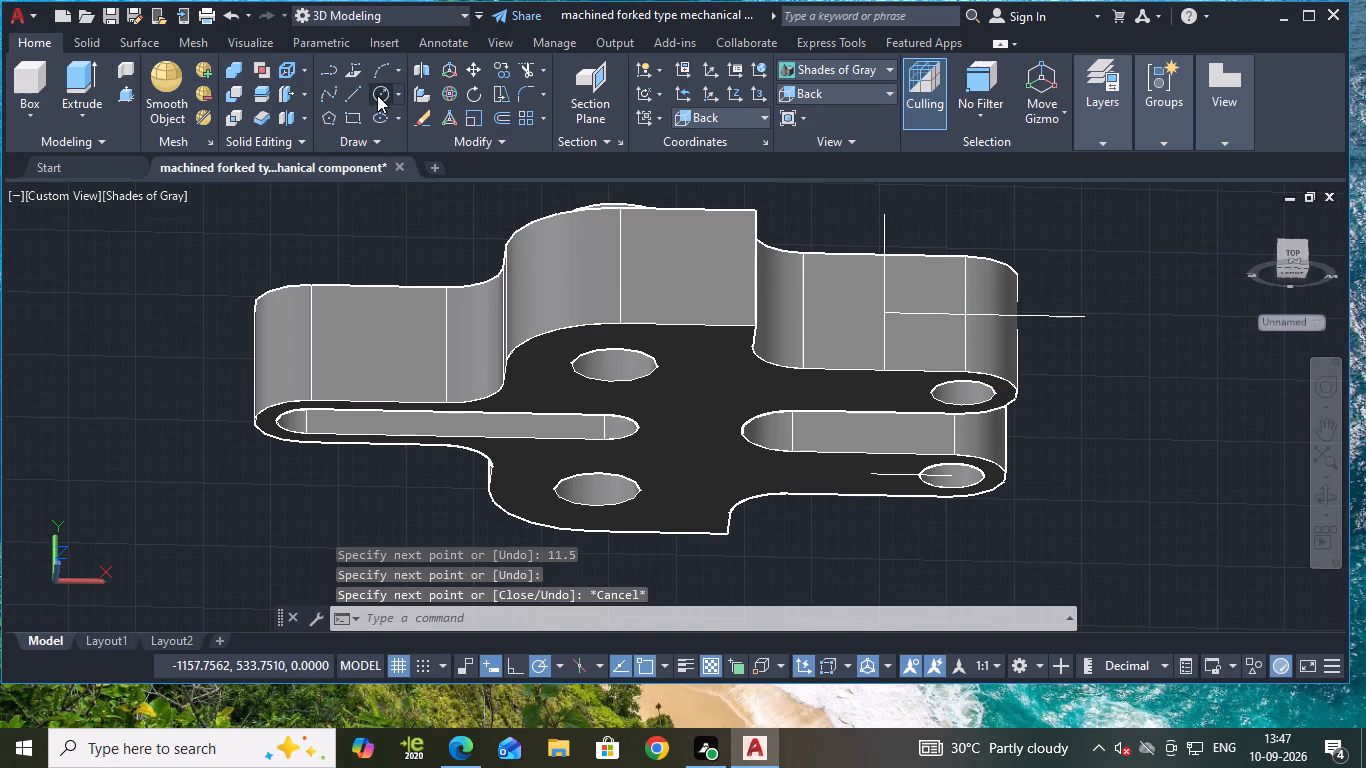
click(886, 314)
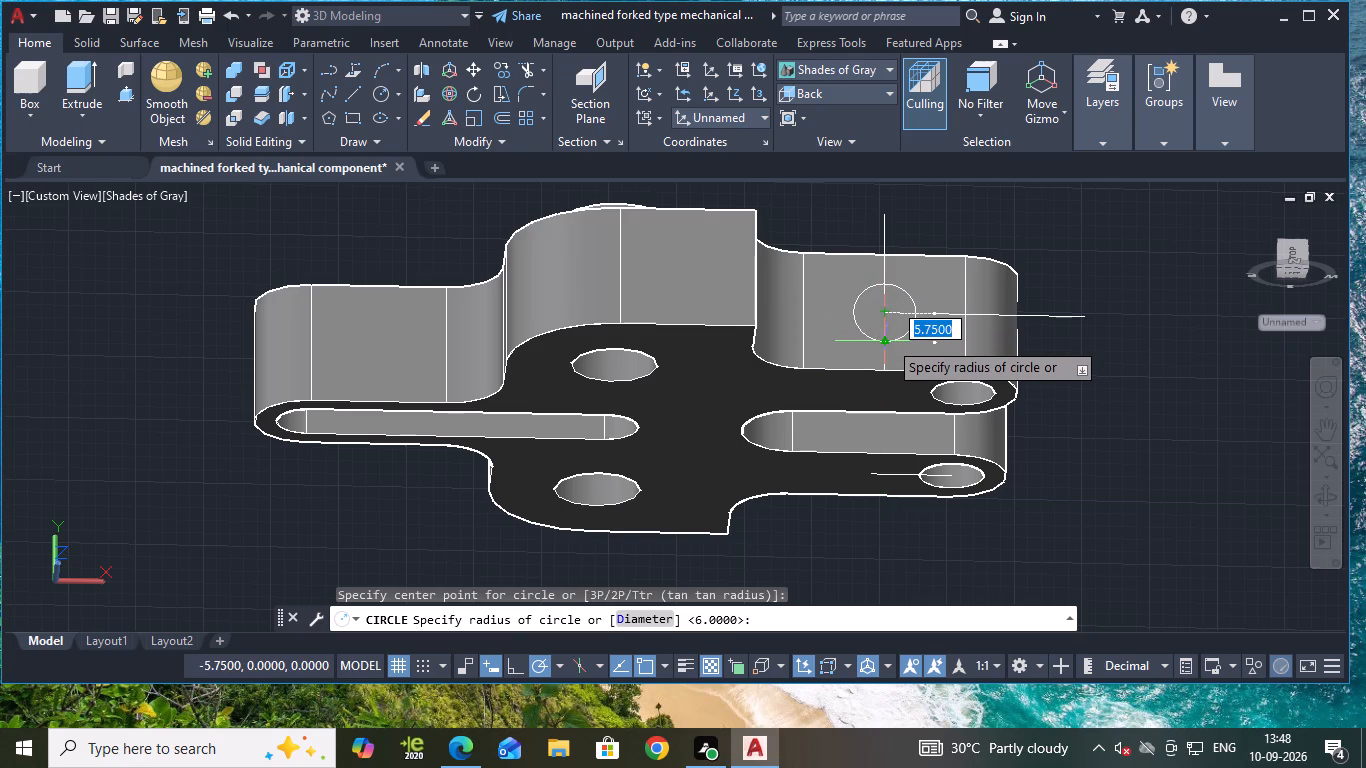
key(d)
key(Return)
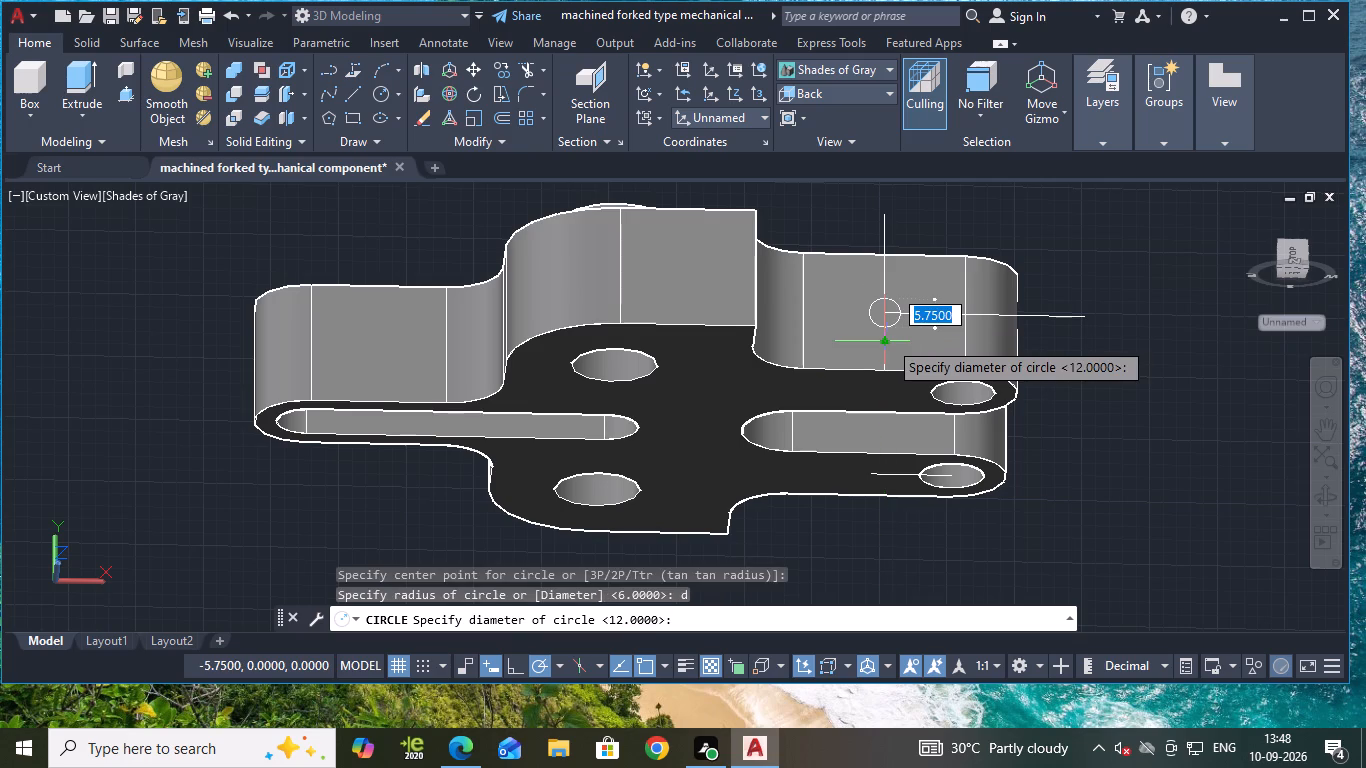
text(15)
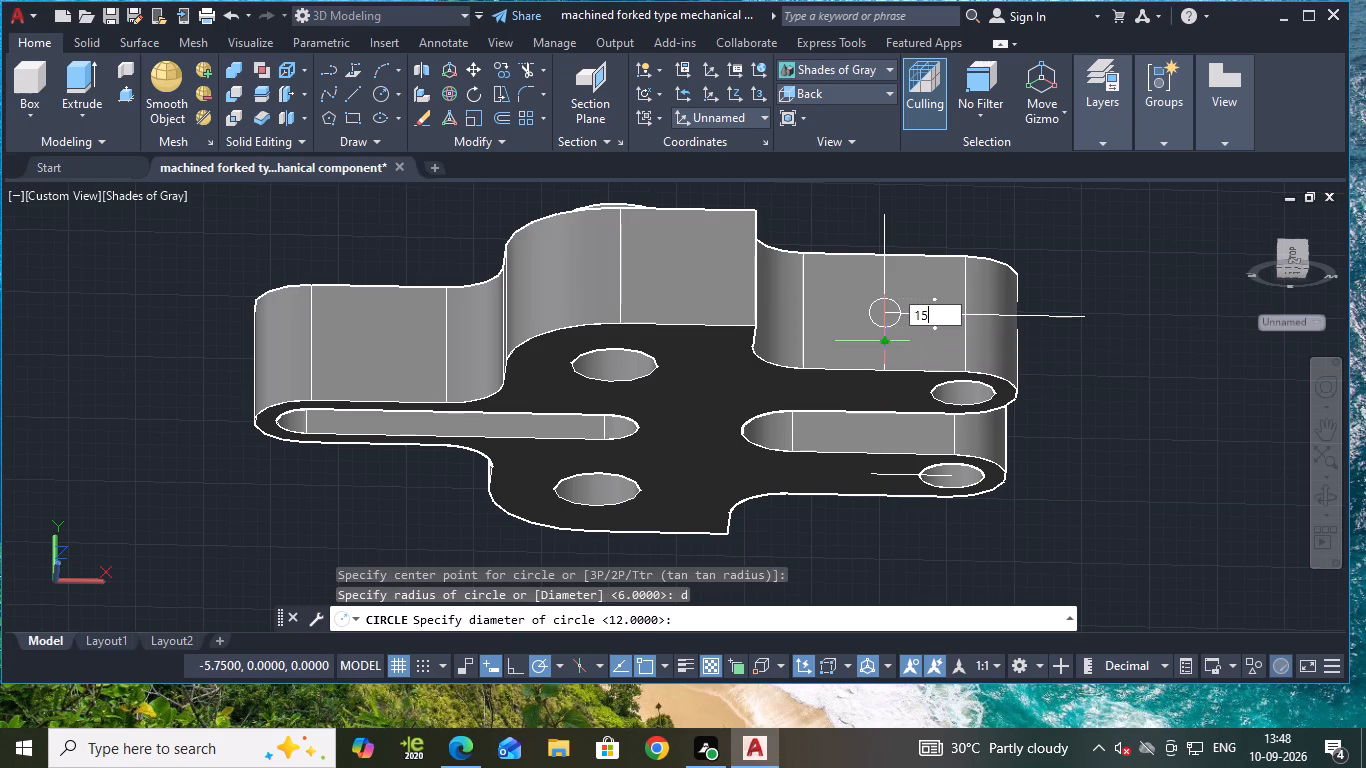
key(Return)
key(Escape)
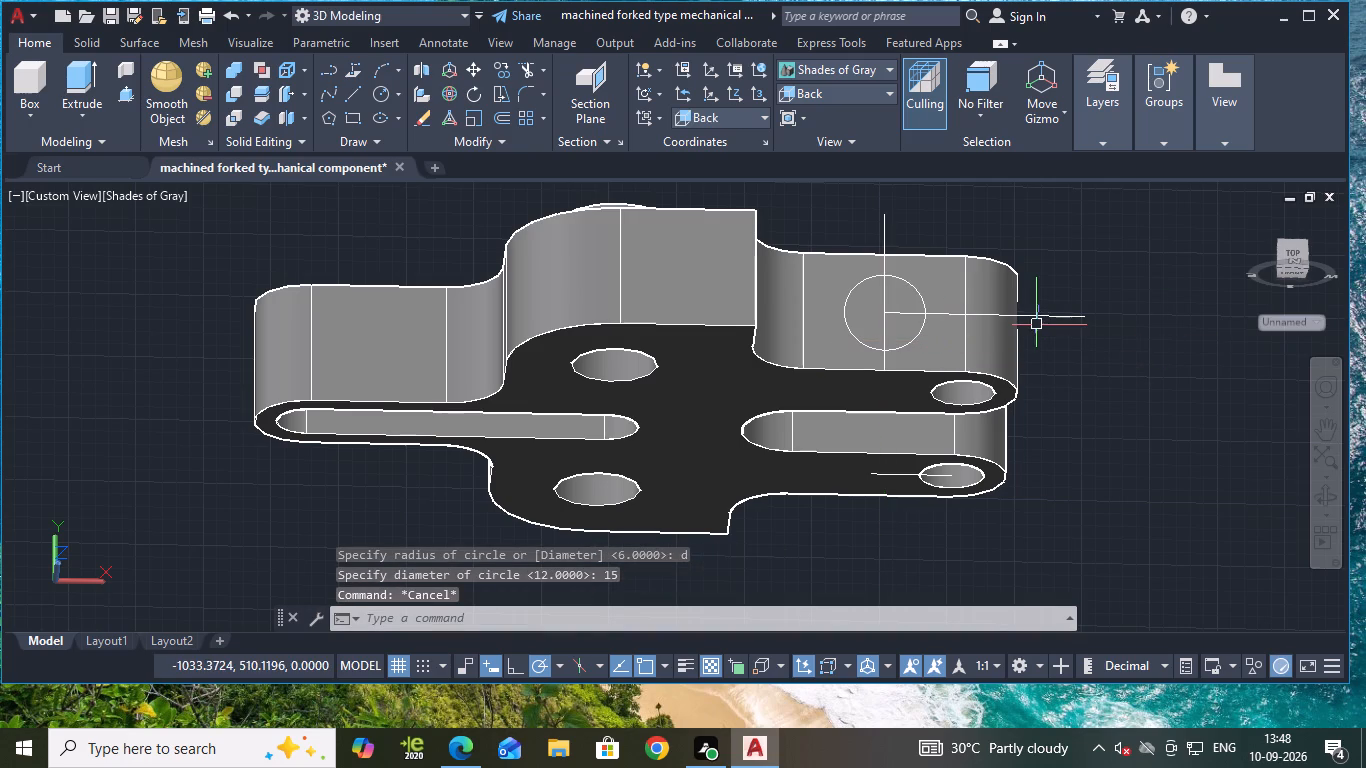
Erase the long vertical, horizontal and 11.5-long construction lines around the circle on the fork arm's side face.
click(1053, 316)
click(885, 231)
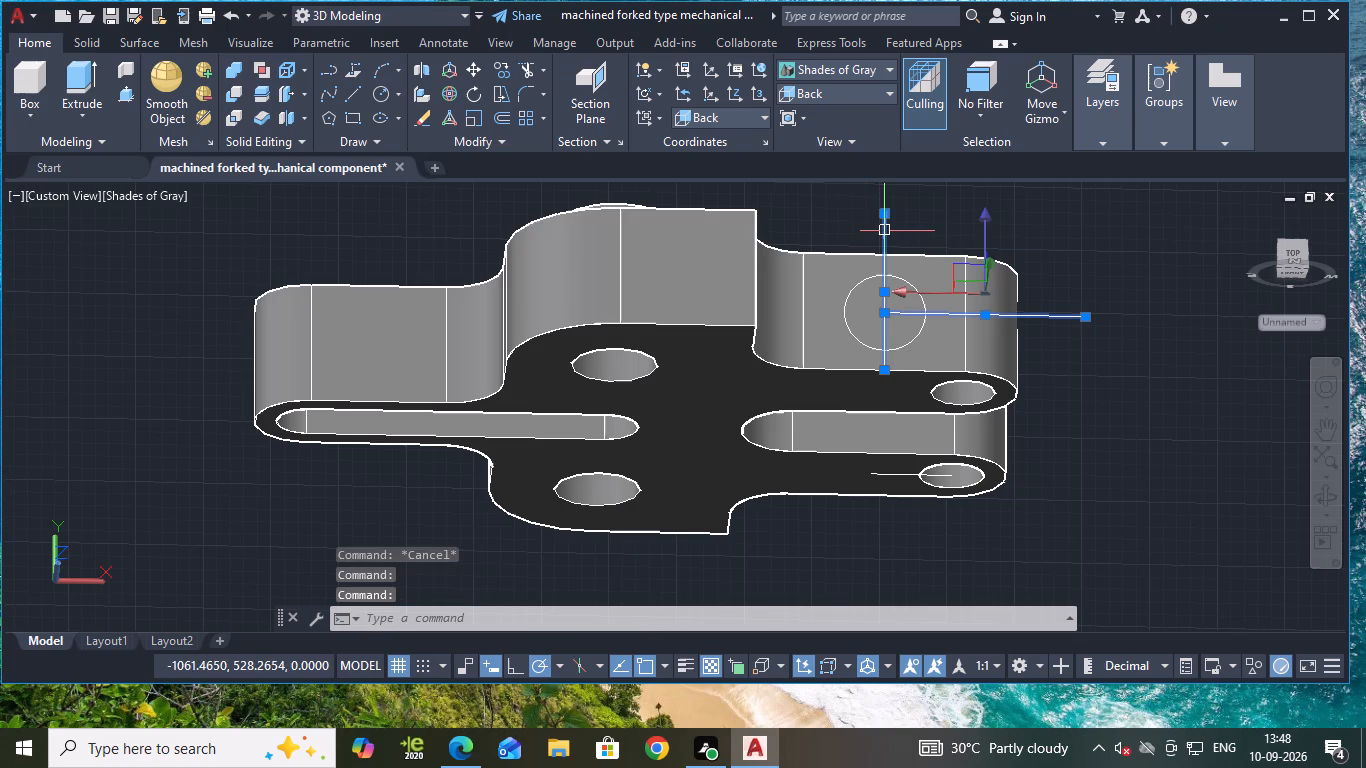
key(e)
key(Return)
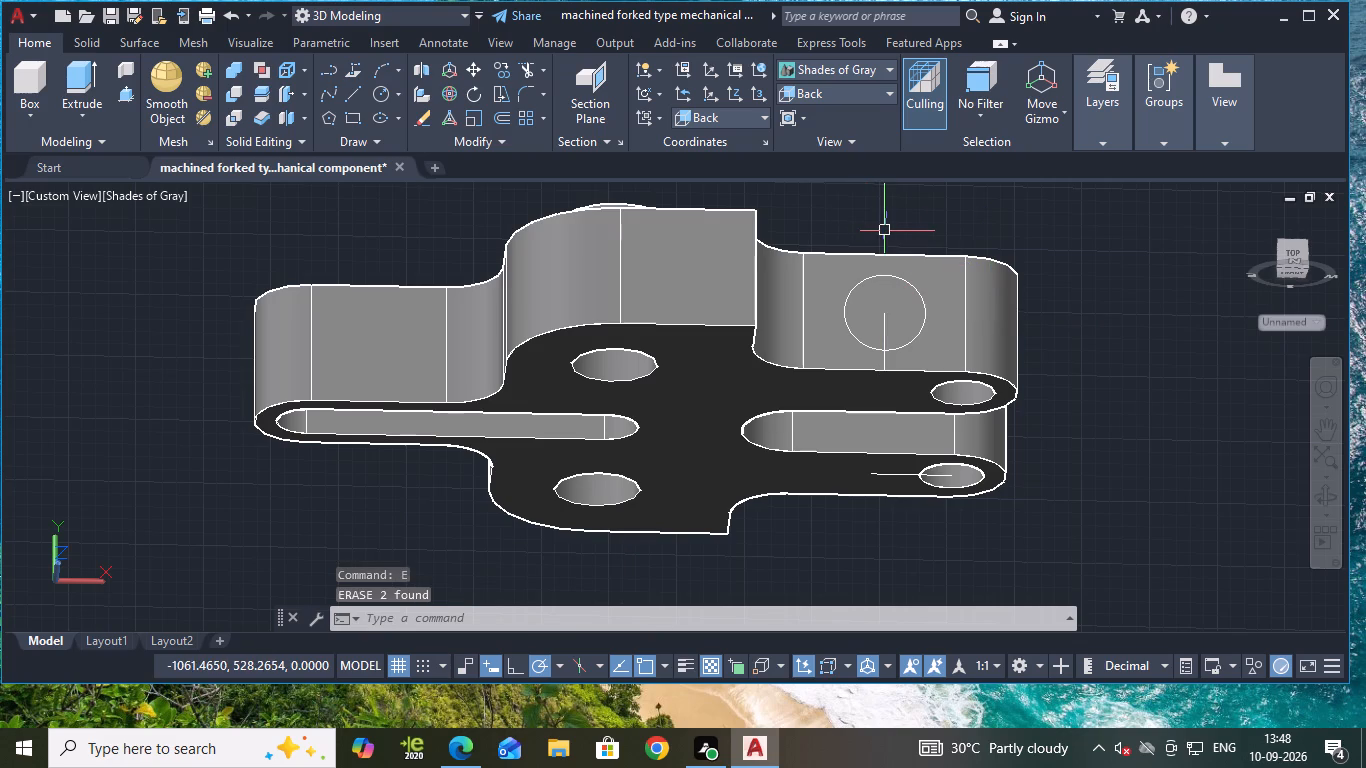
scroll(873, 325, up, 1)
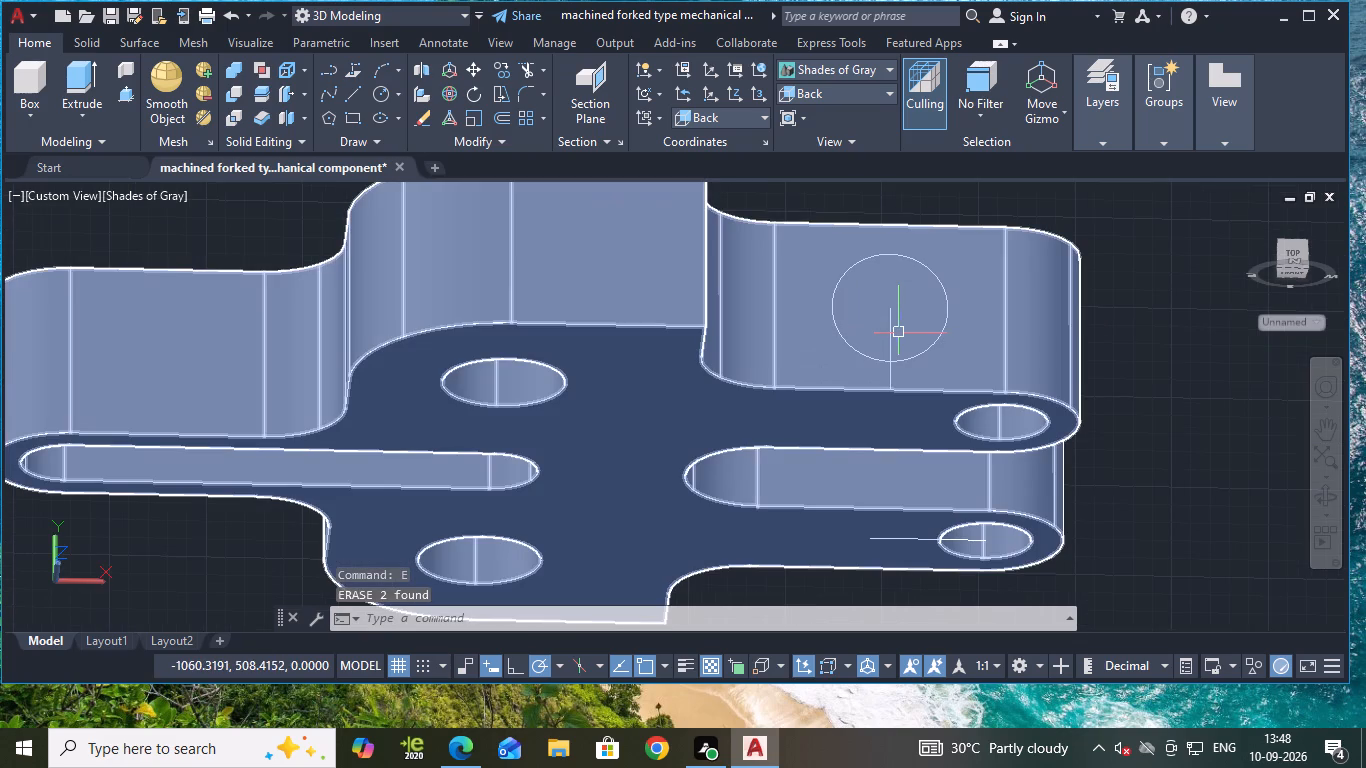
click(890, 350)
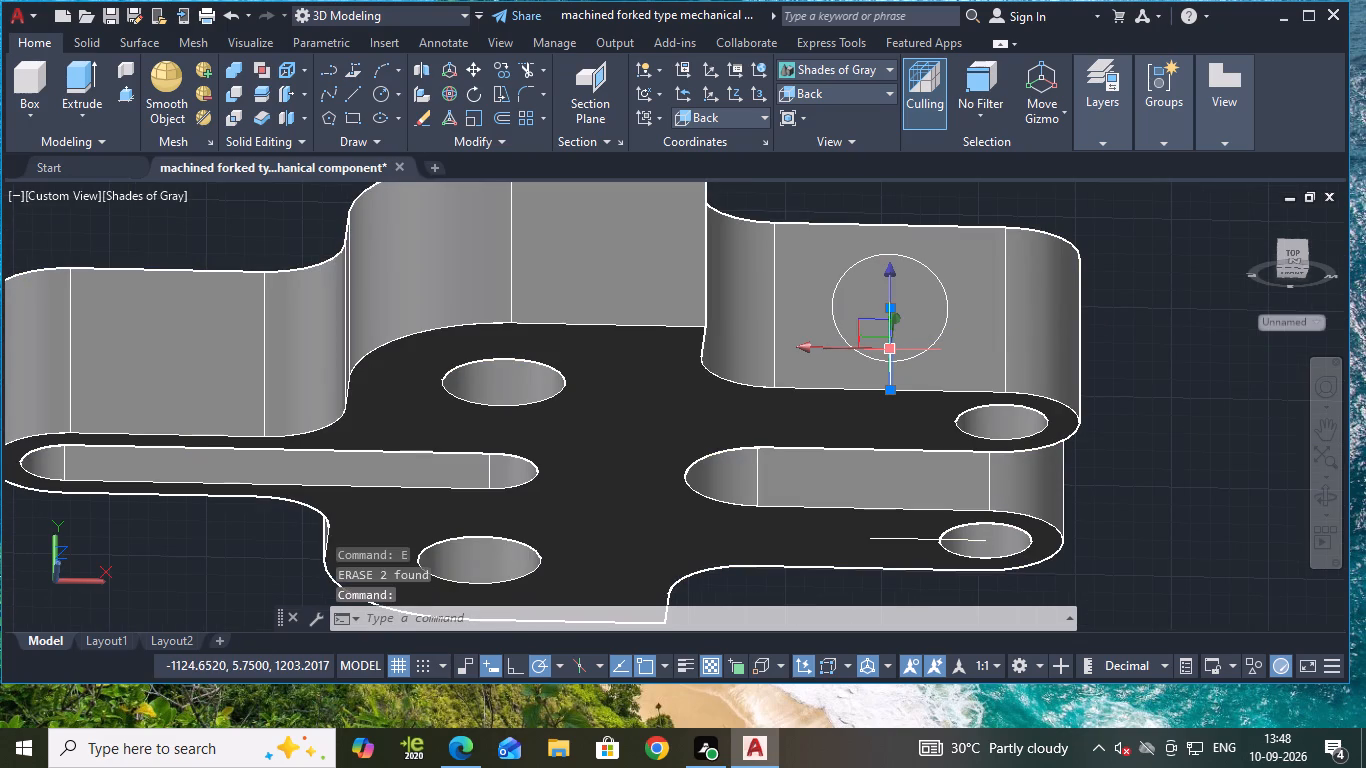
key(e)
key(Return)
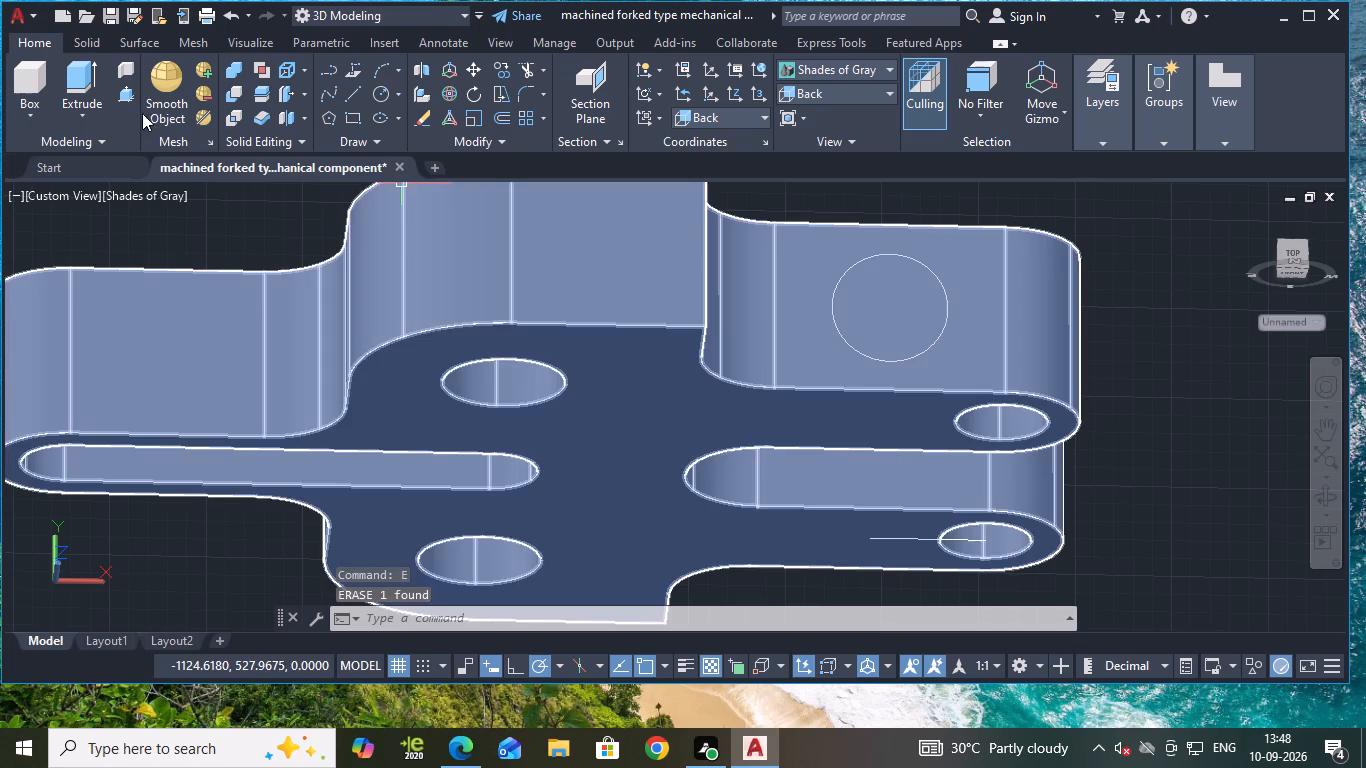
Press-pull the 15 diameter circle through both fork arms to cut the cross hole.
click(122, 93)
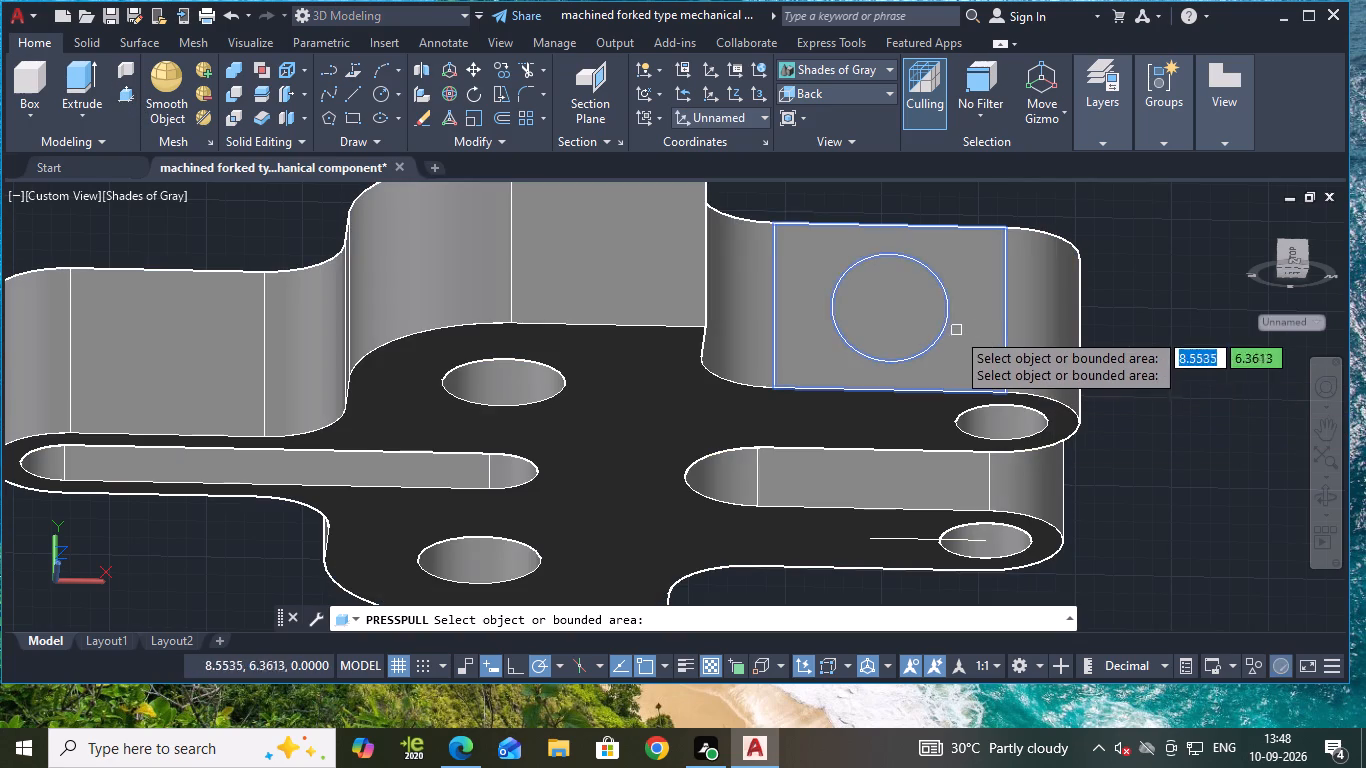
click(903, 328)
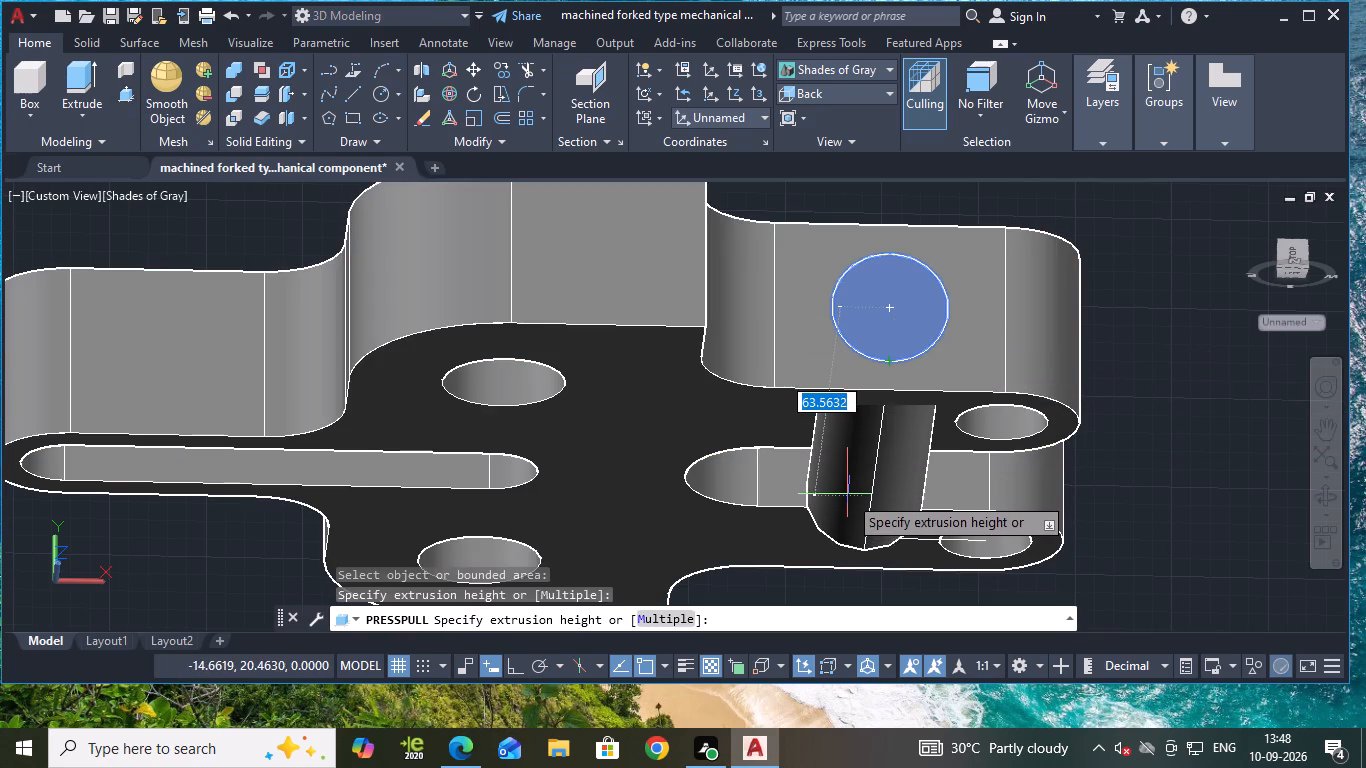
shift+middle_drag(1045, 460, 911, 521)
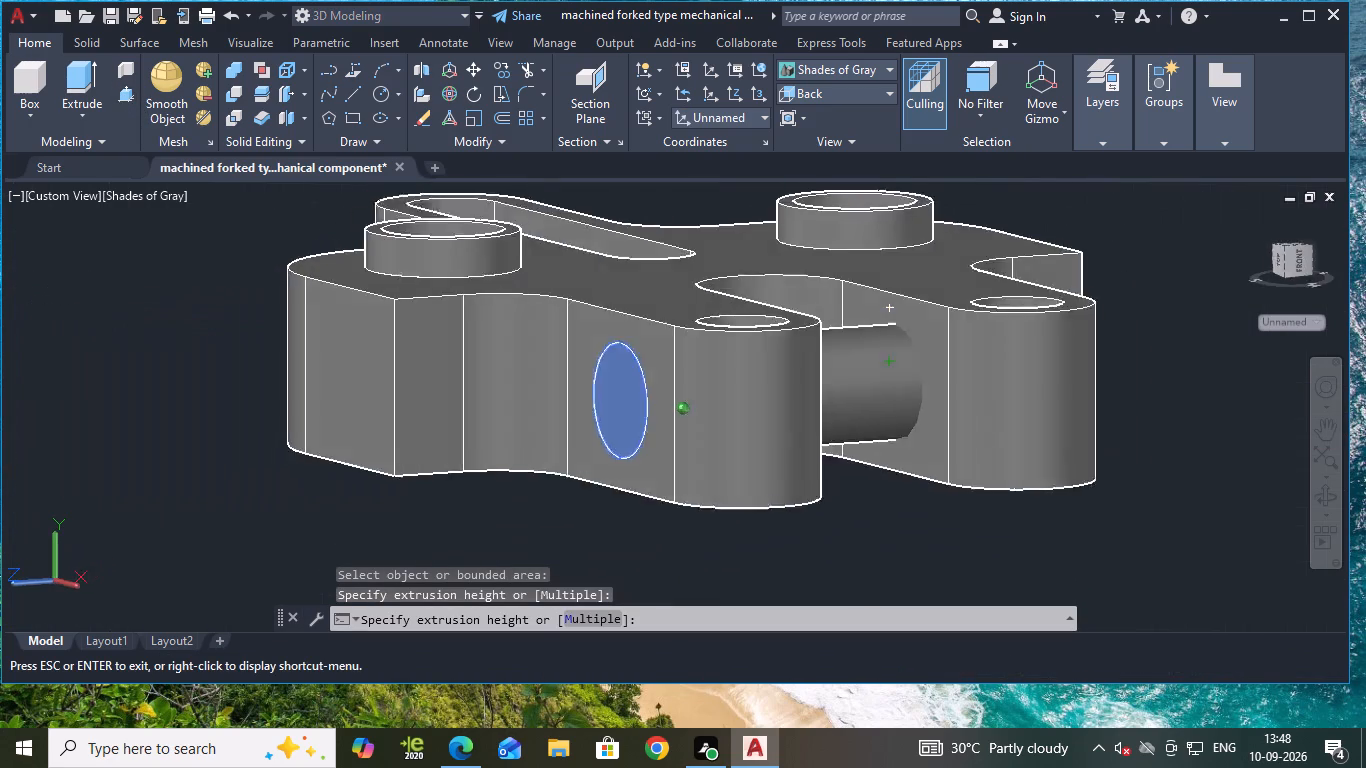
shift+middle_drag(911, 521, 898, 527)
click(1244, 451)
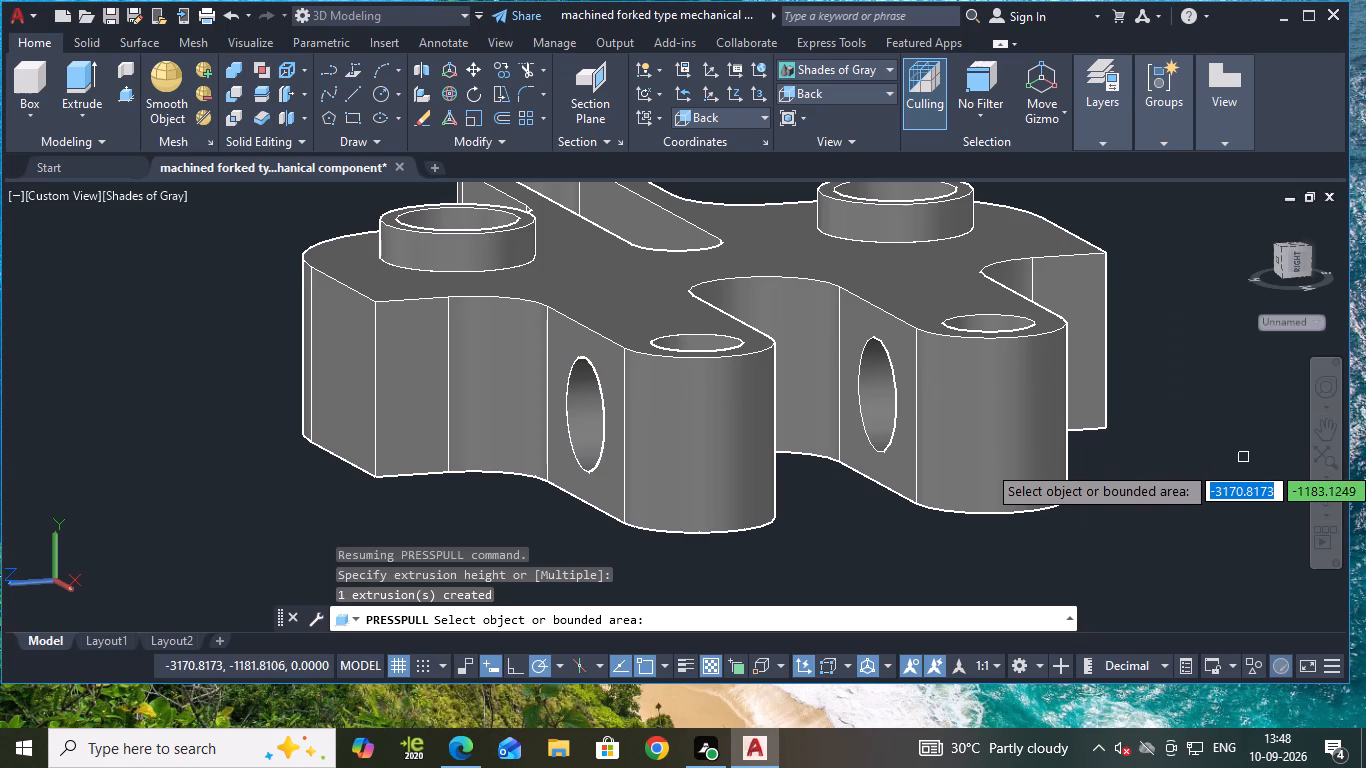
scroll(1250, 462, down, 1)
shift+middle_drag(1292, 472, 1192, 517)
key(Escape)
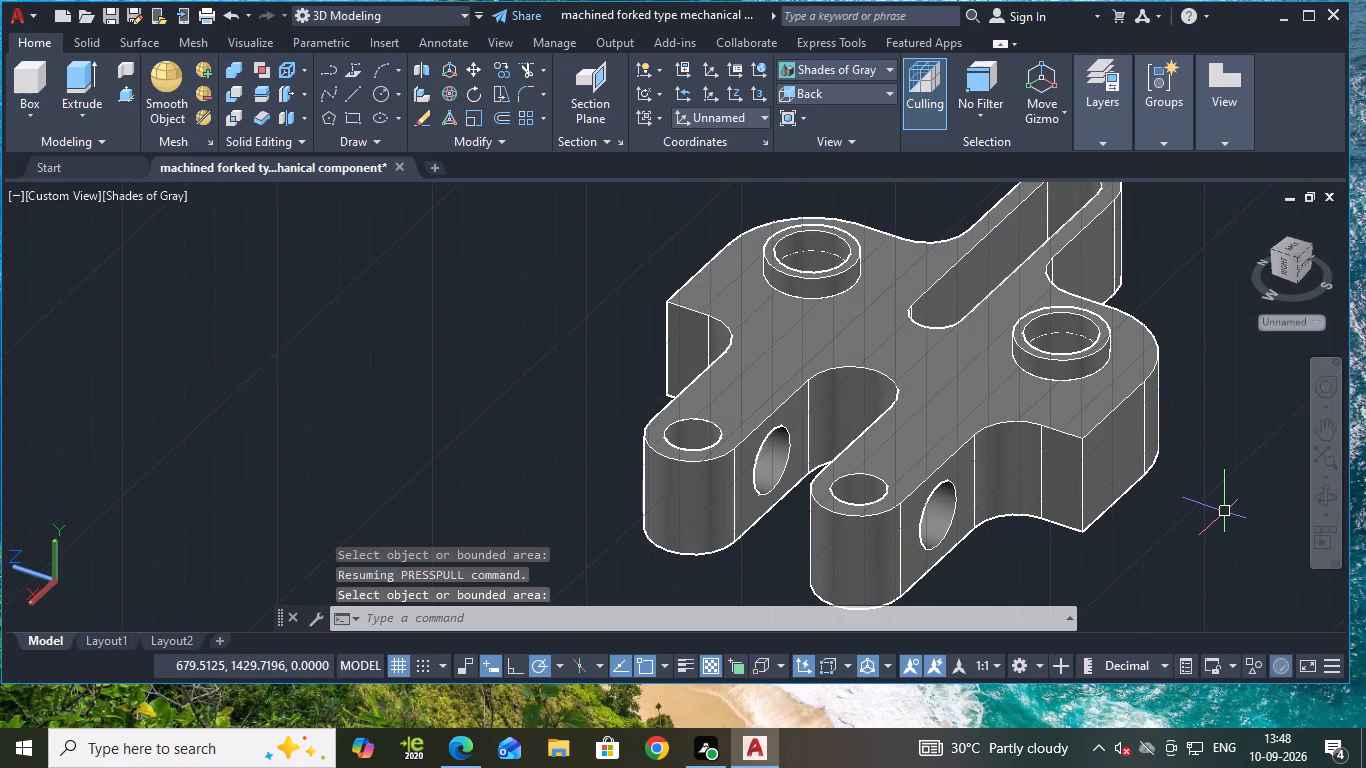
Save the drawing.
key(ctrl+s)
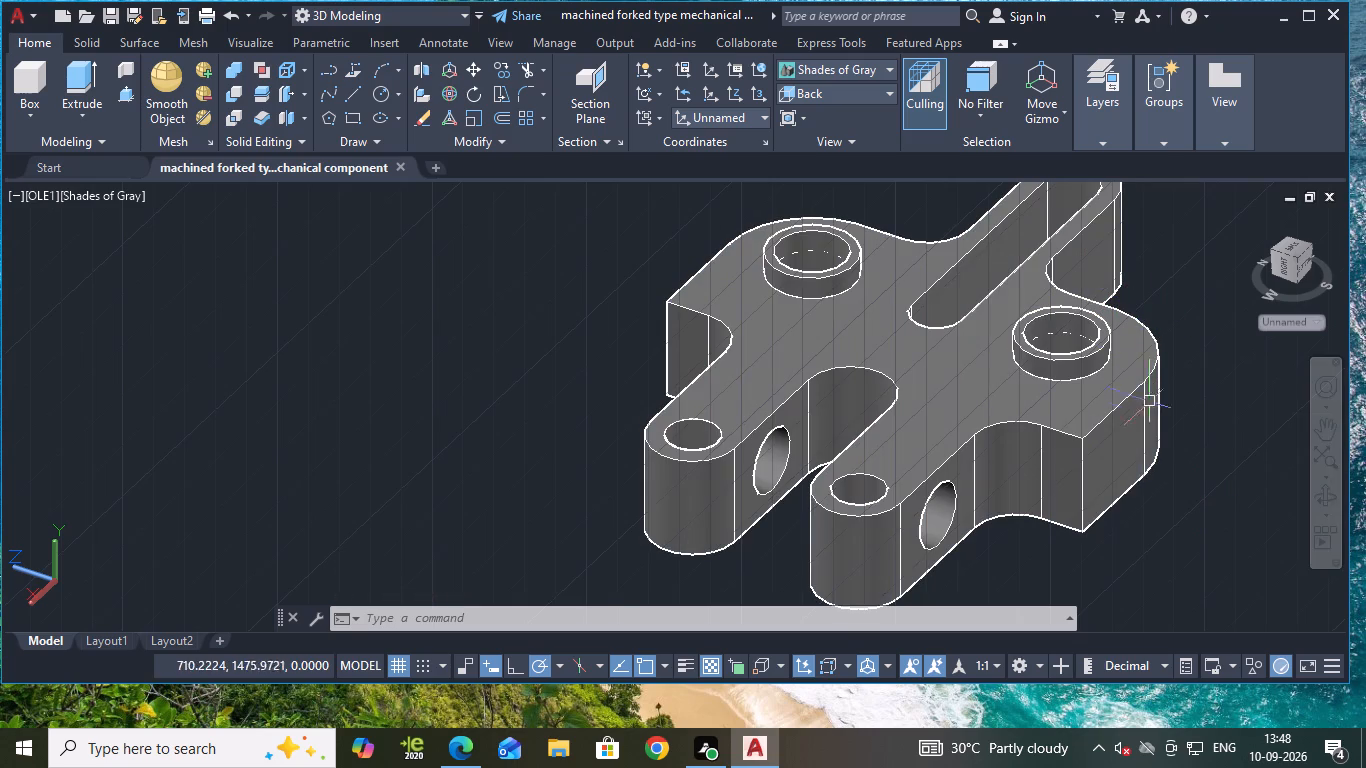
Turn off the grid display.
middle_drag(1195, 483, 1070, 486)
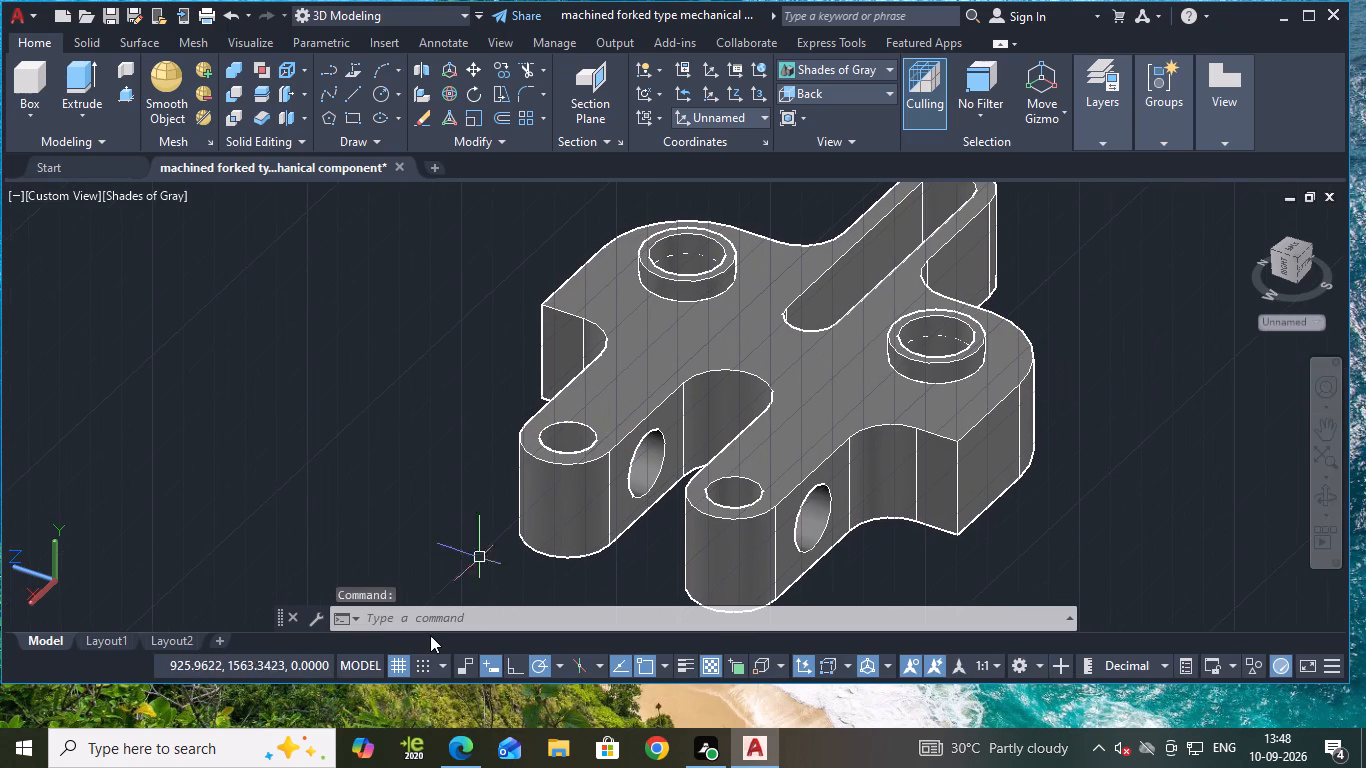
click(406, 662)
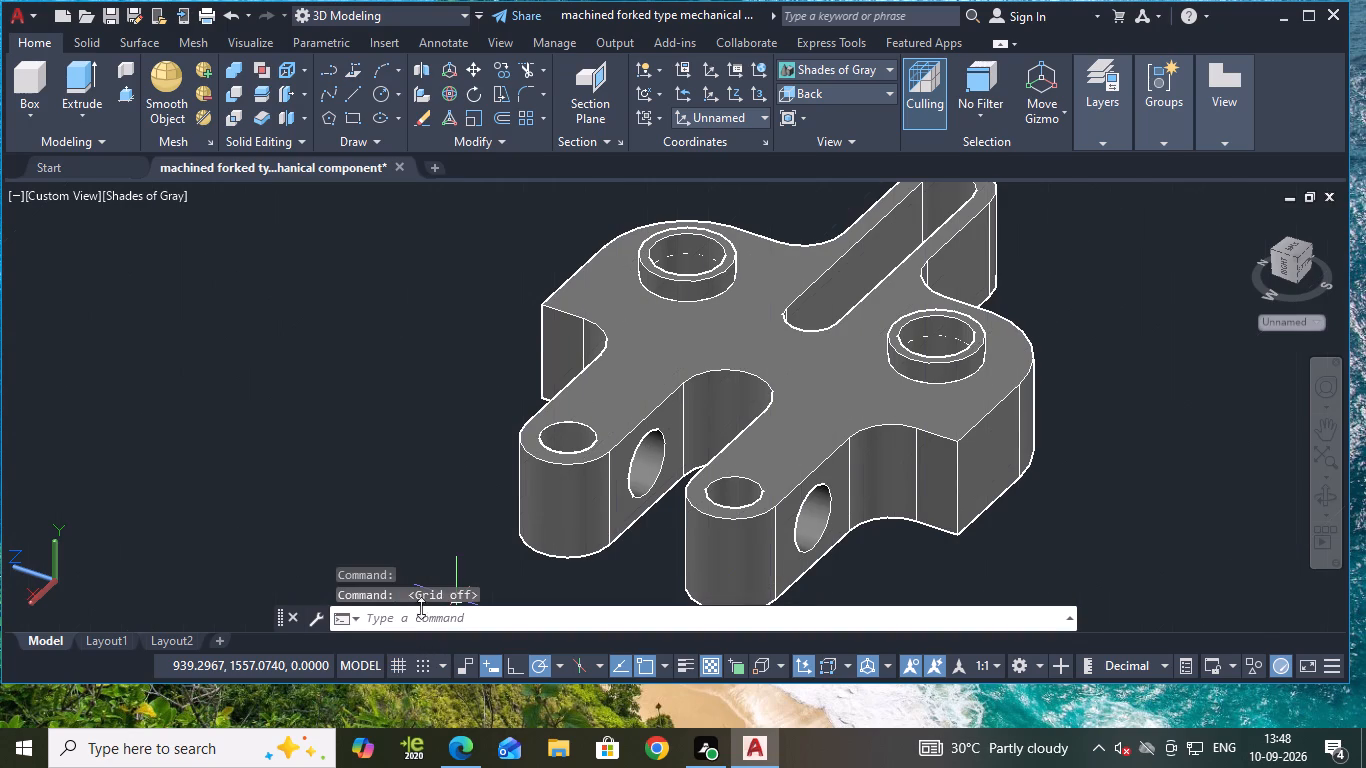
key(Escape)
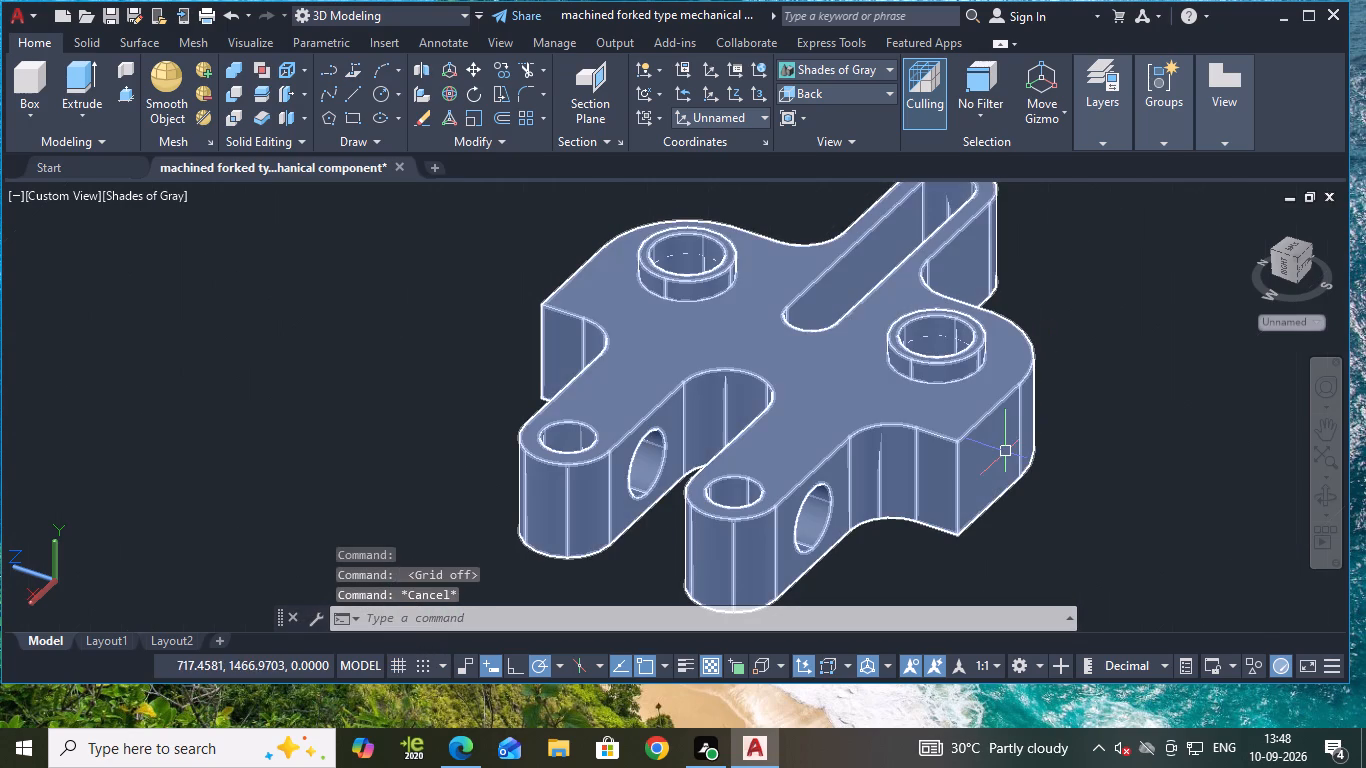
key(Escape)
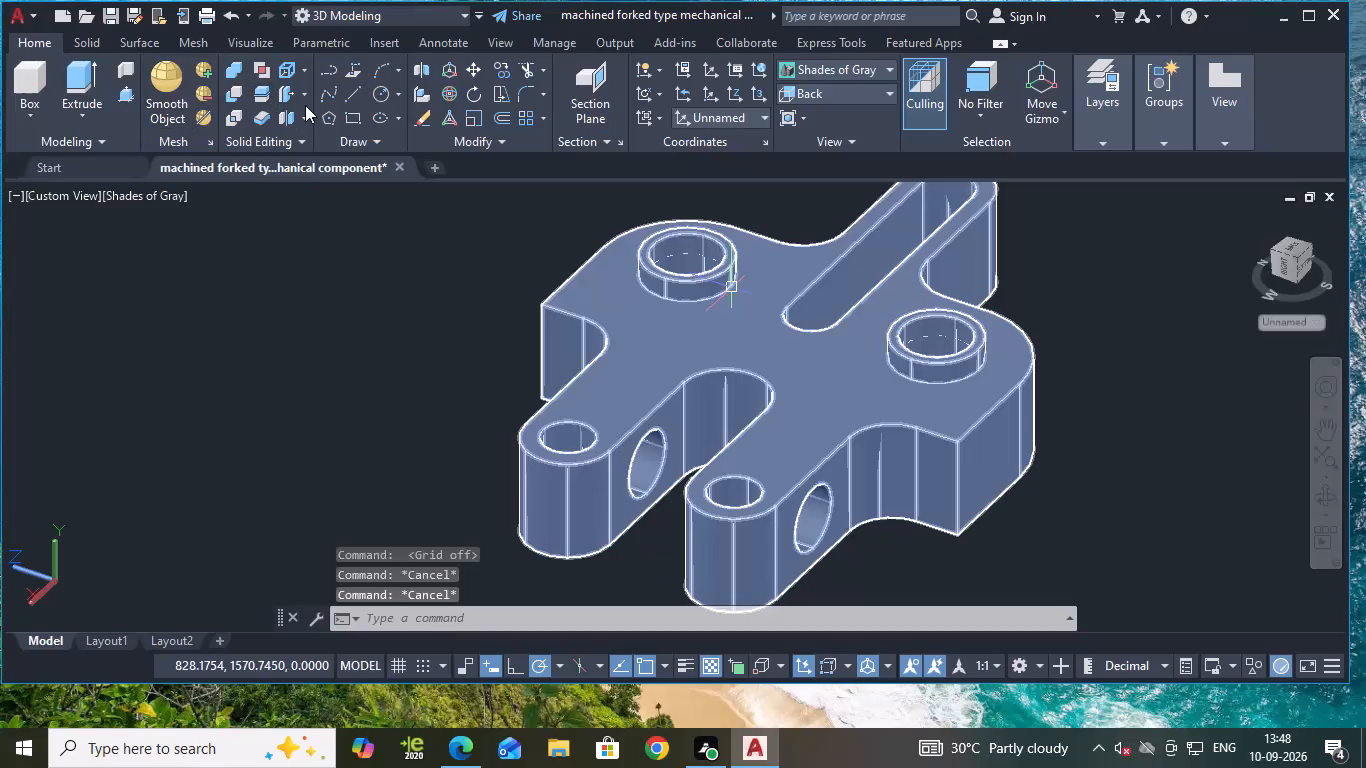
Colour the component's flat top face around the collars and its opposite bottom face with index colour 230.
click(303, 102)
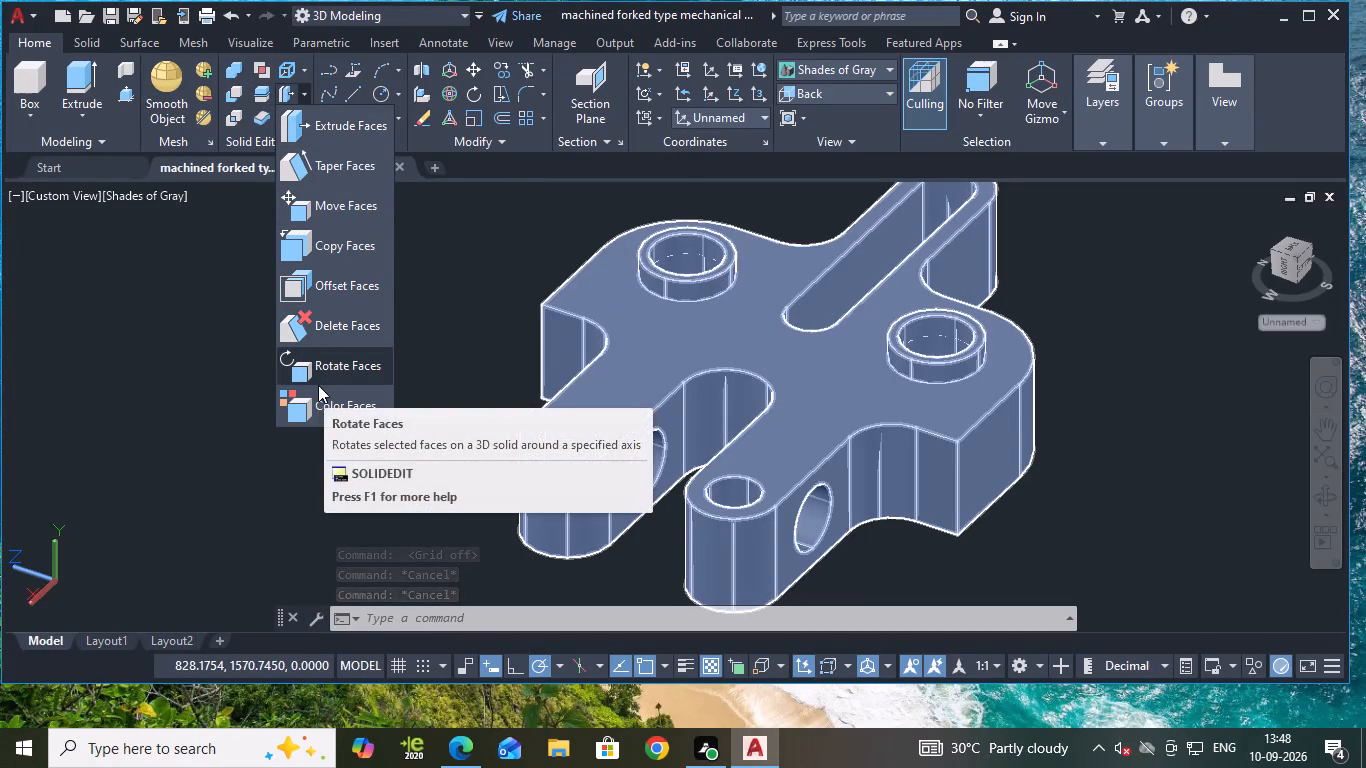
click(292, 410)
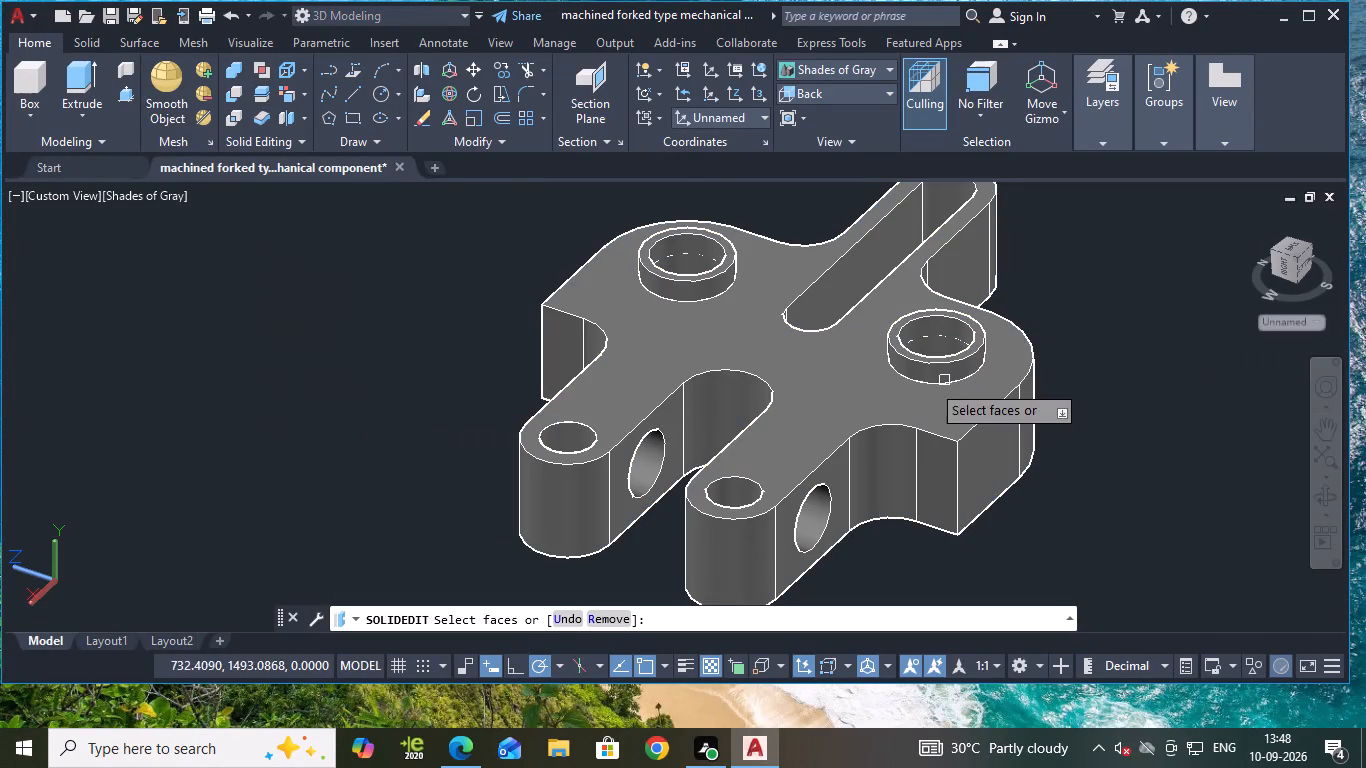
click(830, 398)
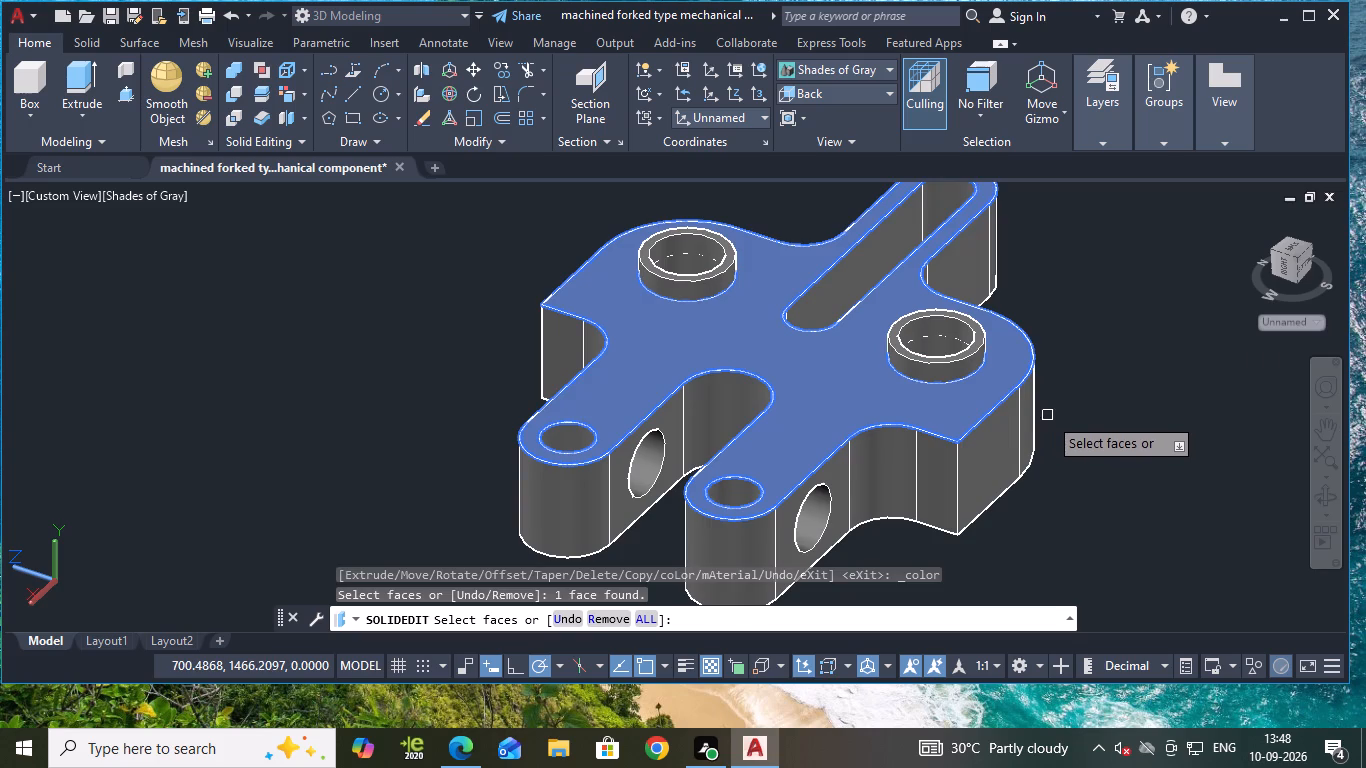
scroll(1048, 416, down, 1)
middle_drag(1048, 417, 931, 423)
shift+middle_drag(981, 462, 969, 425)
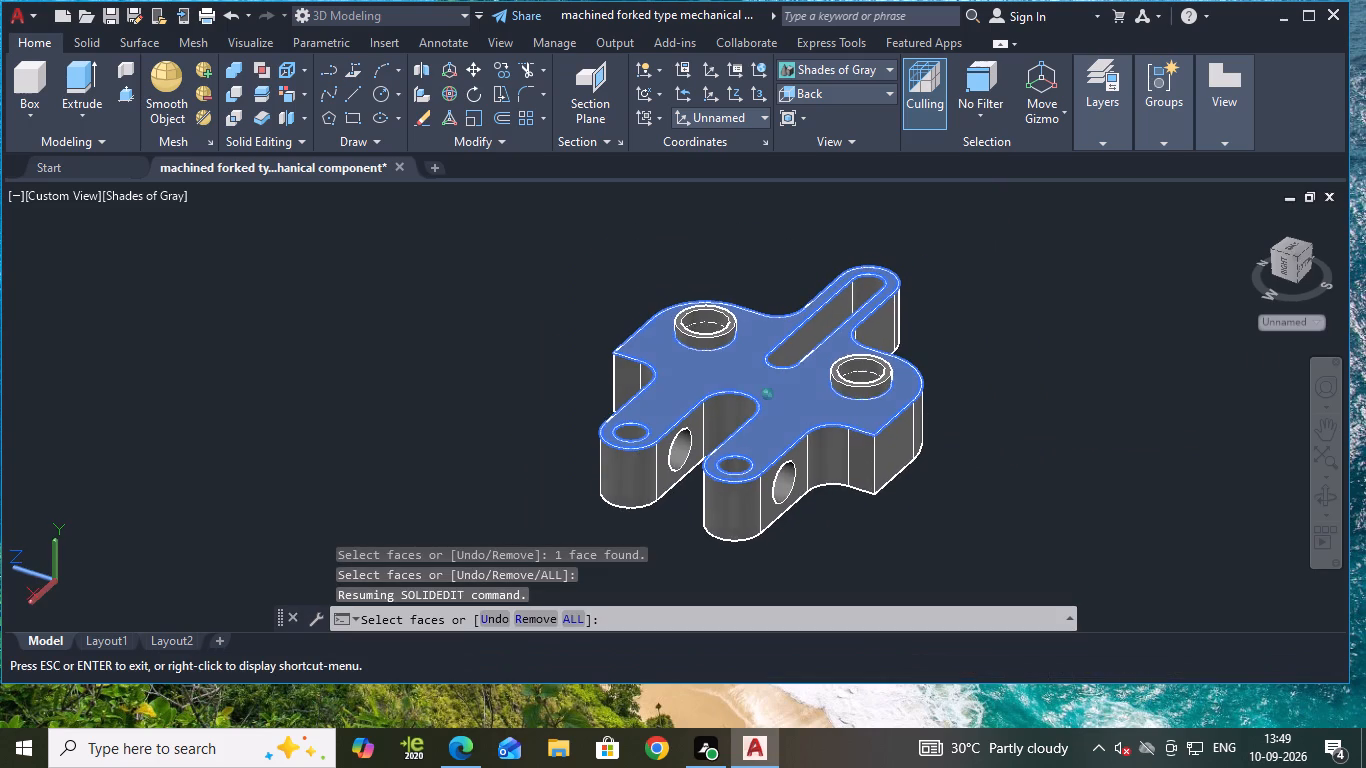
shift+middle_drag(969, 425, 860, 274)
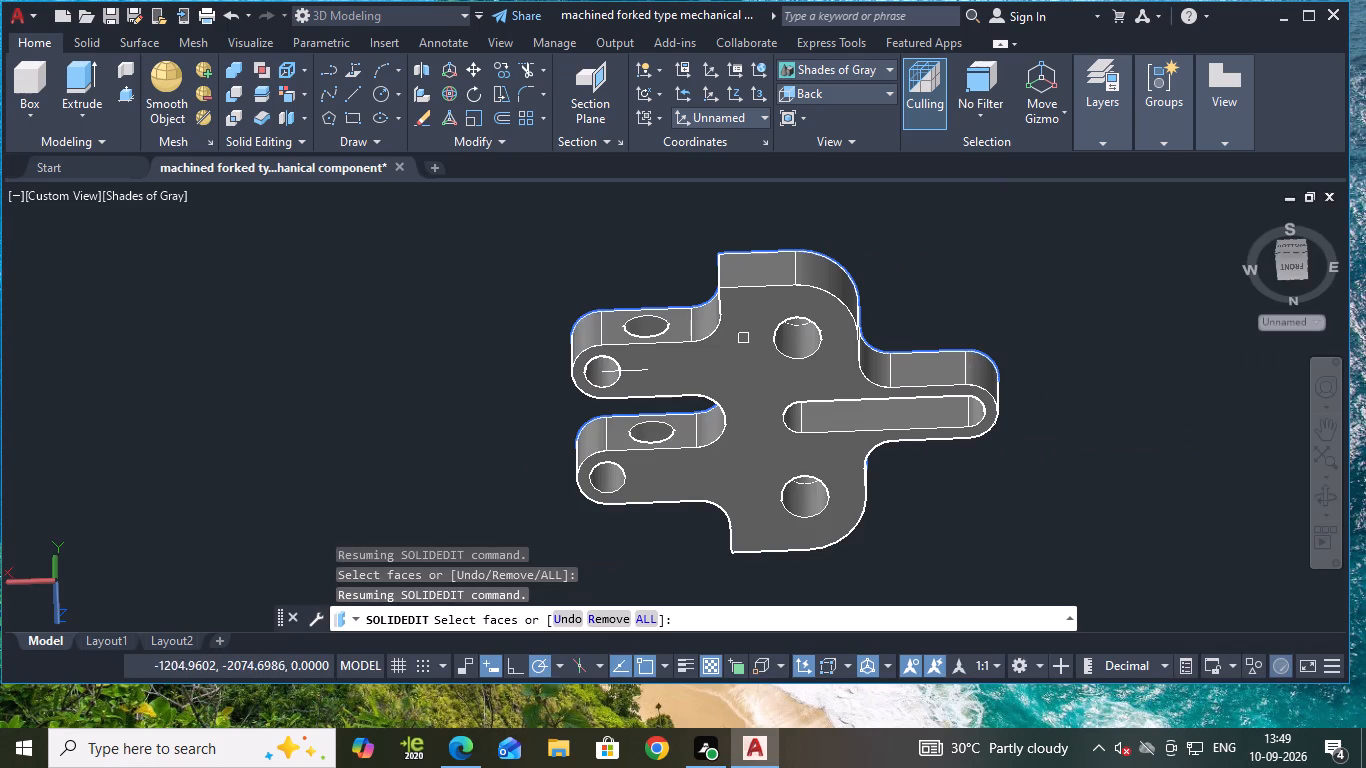
click(743, 339)
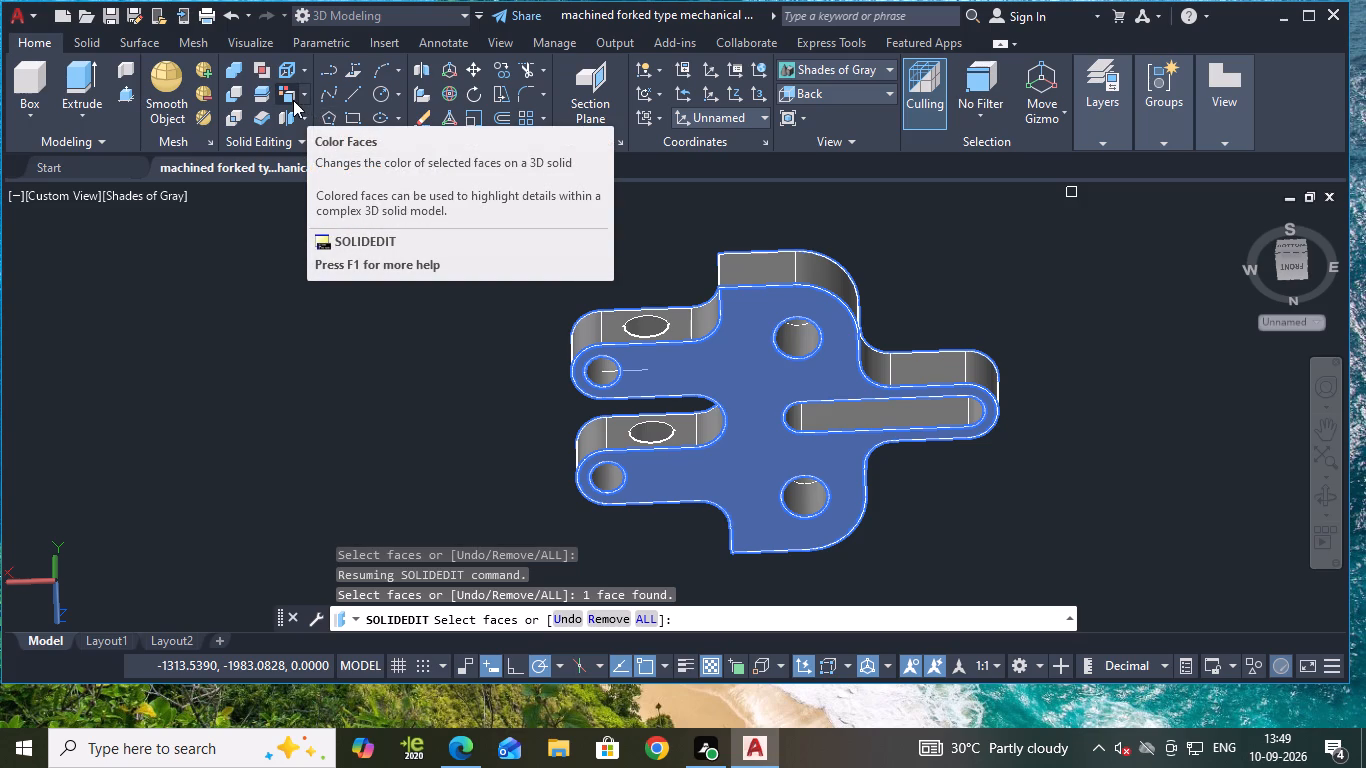
key(Return)
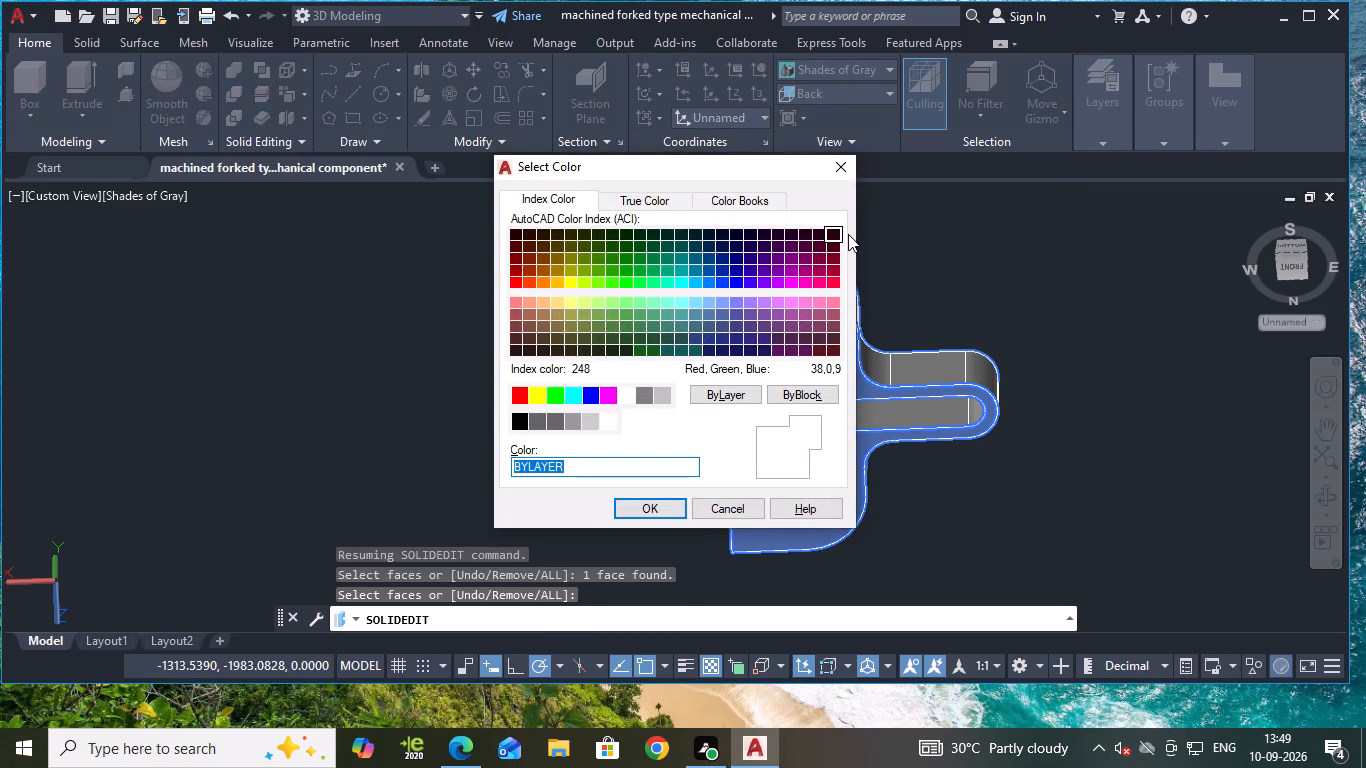
click(819, 282)
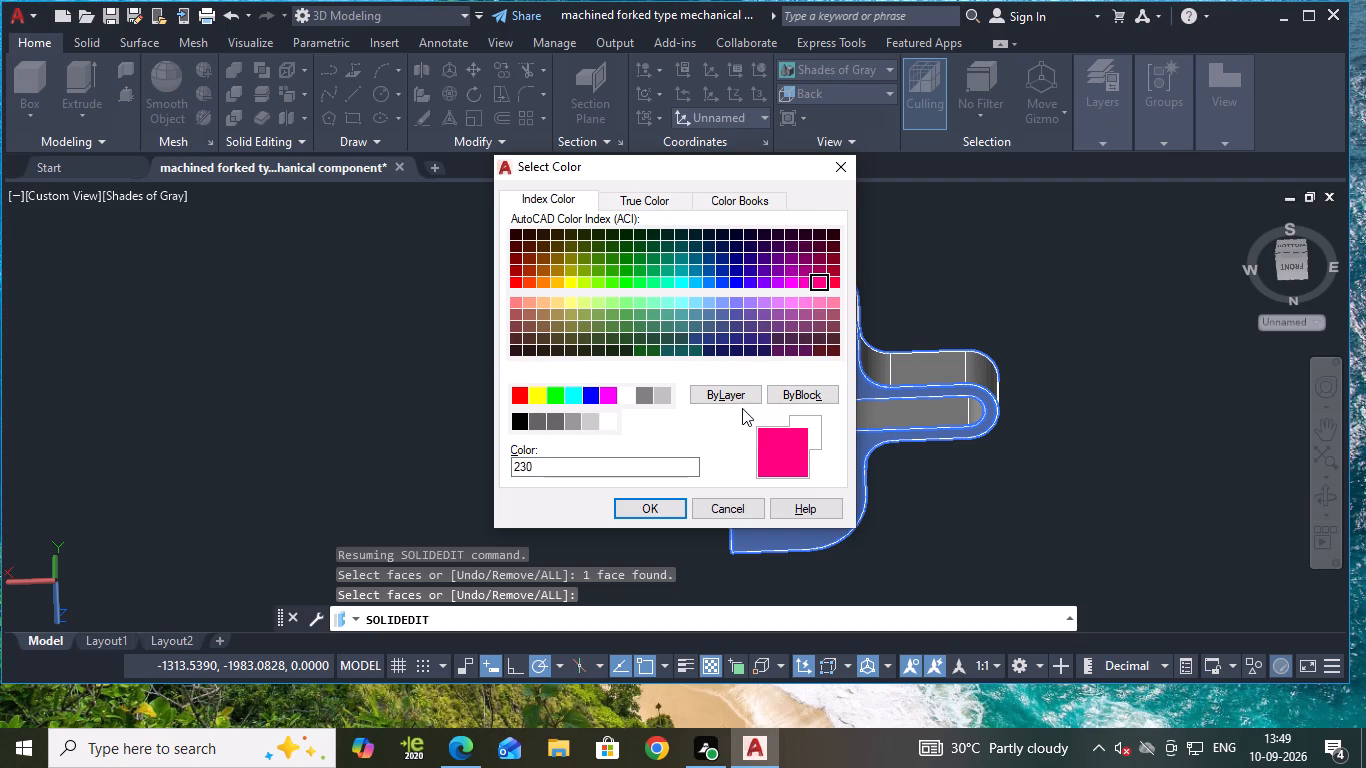
click(667, 497)
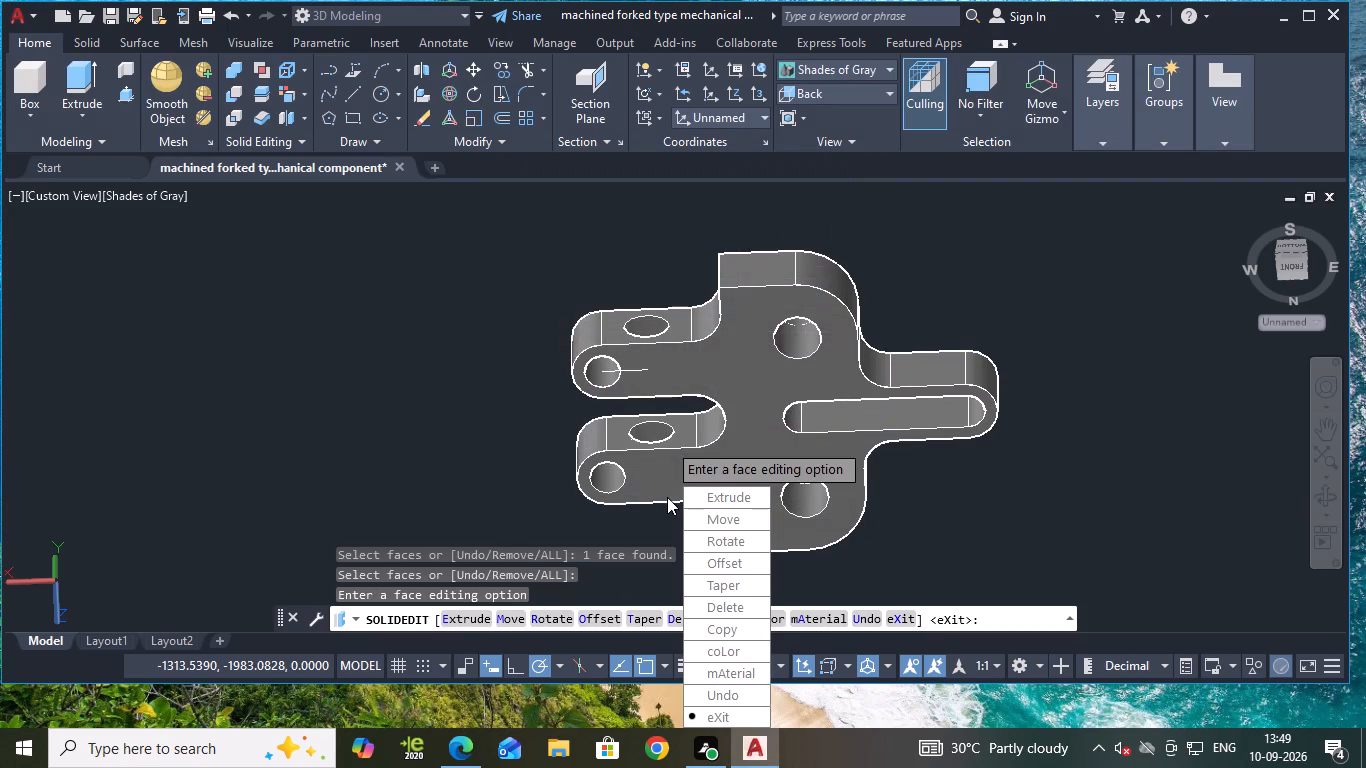
key(Return)
key(Return)
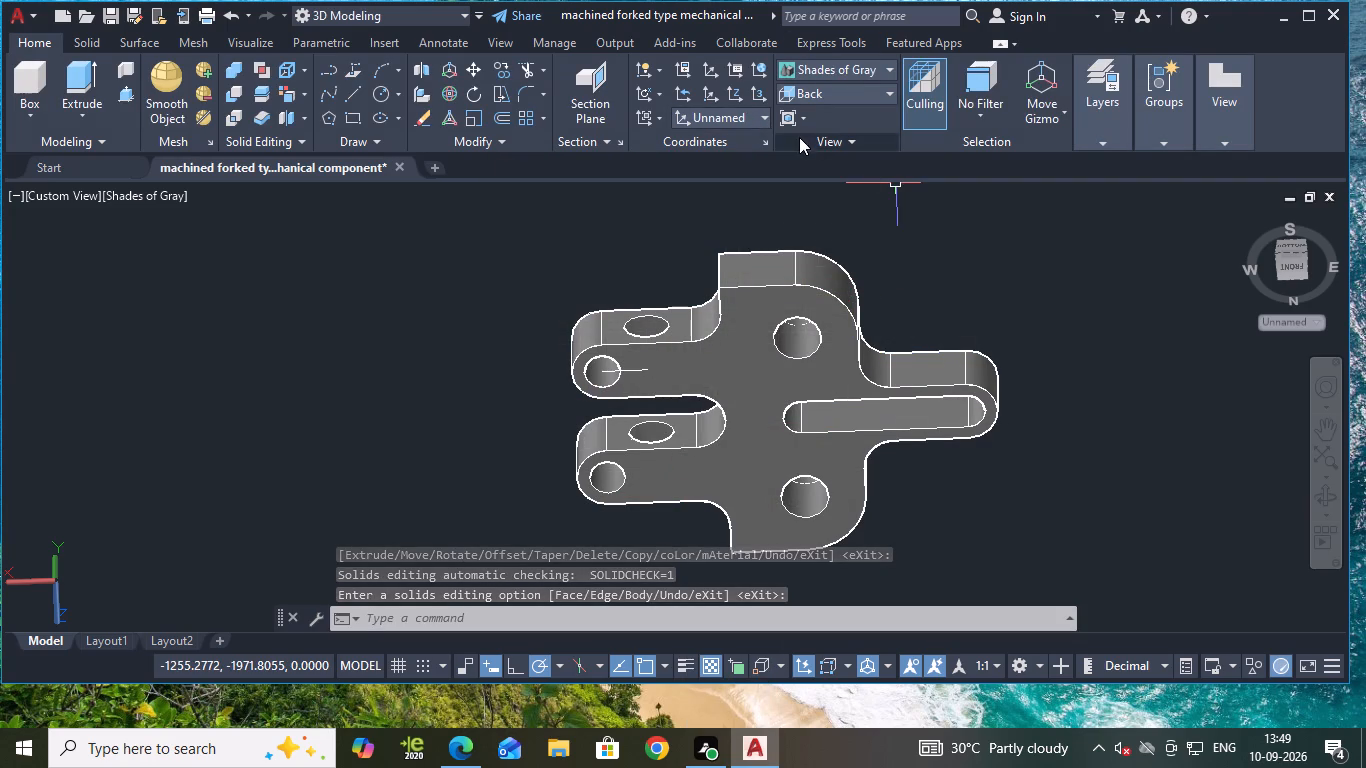
Change the visual style to Shaded with edges.
click(171, 203)
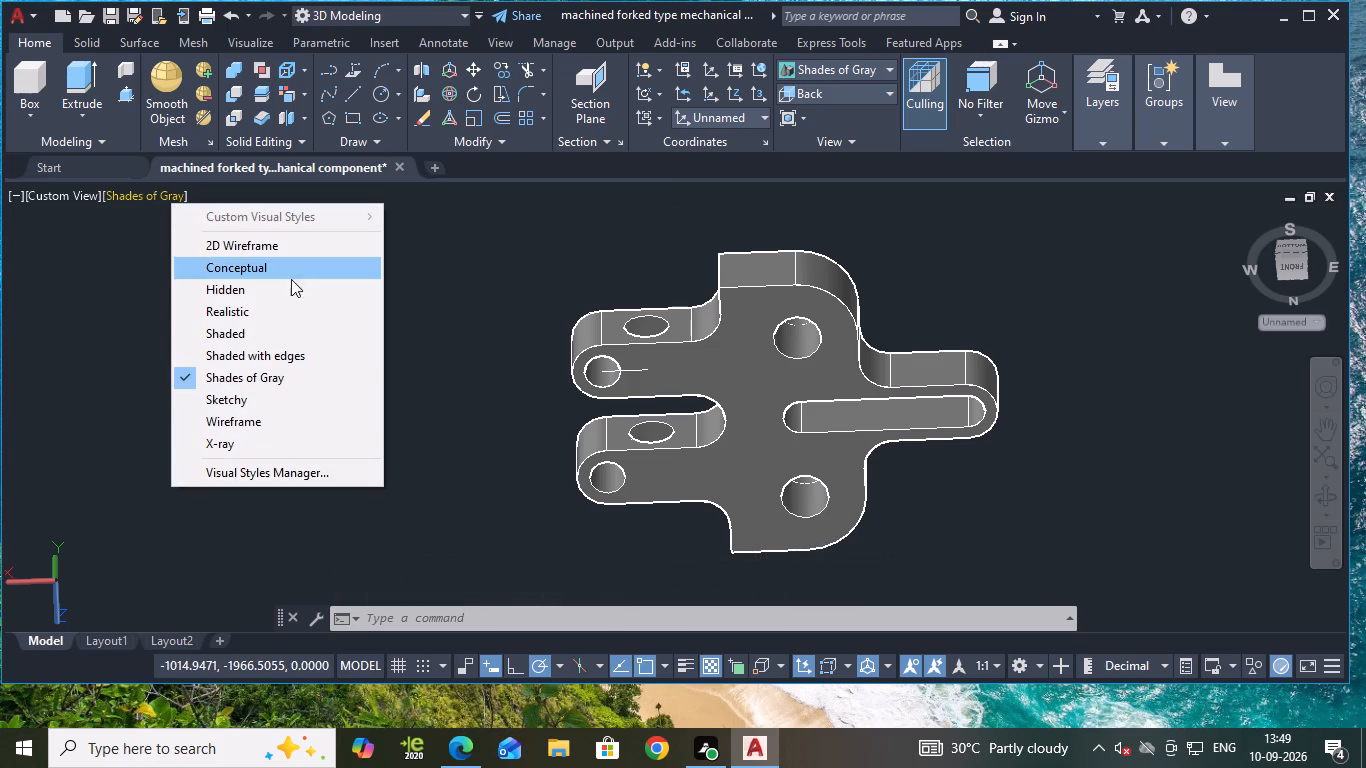
click(287, 353)
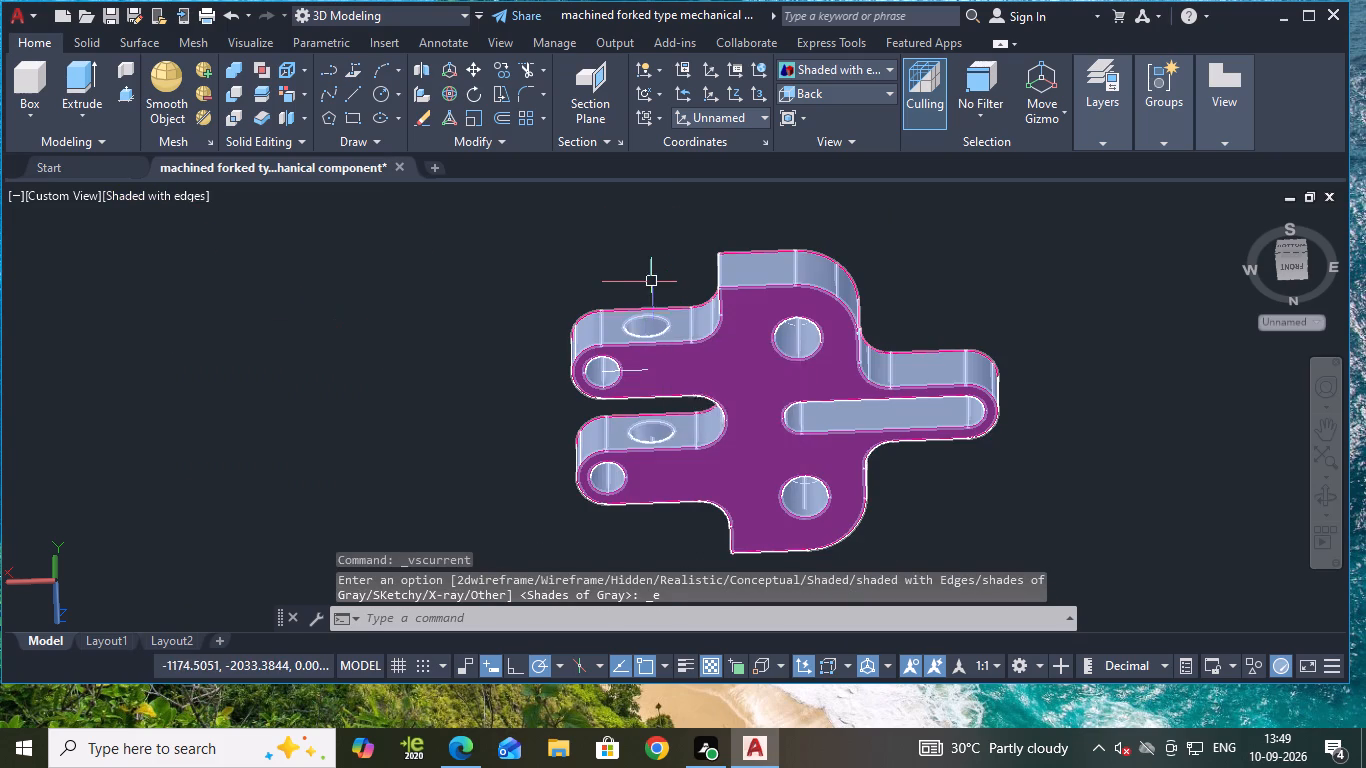
key(Escape)
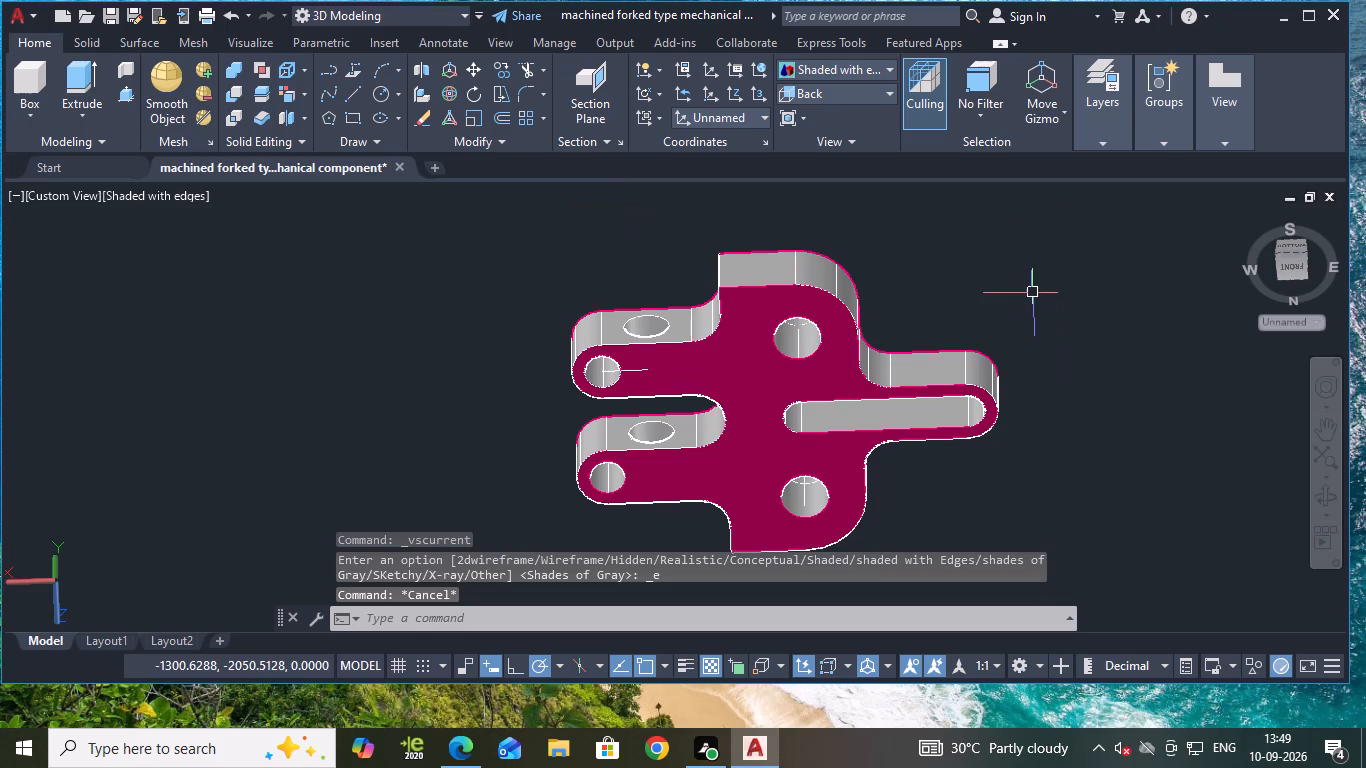
Start Color Faces and select the outer side faces of the near fork arm and the adjoining lobe, including their curved transitions.
shift+middle_drag(1033, 293, 1016, 415)
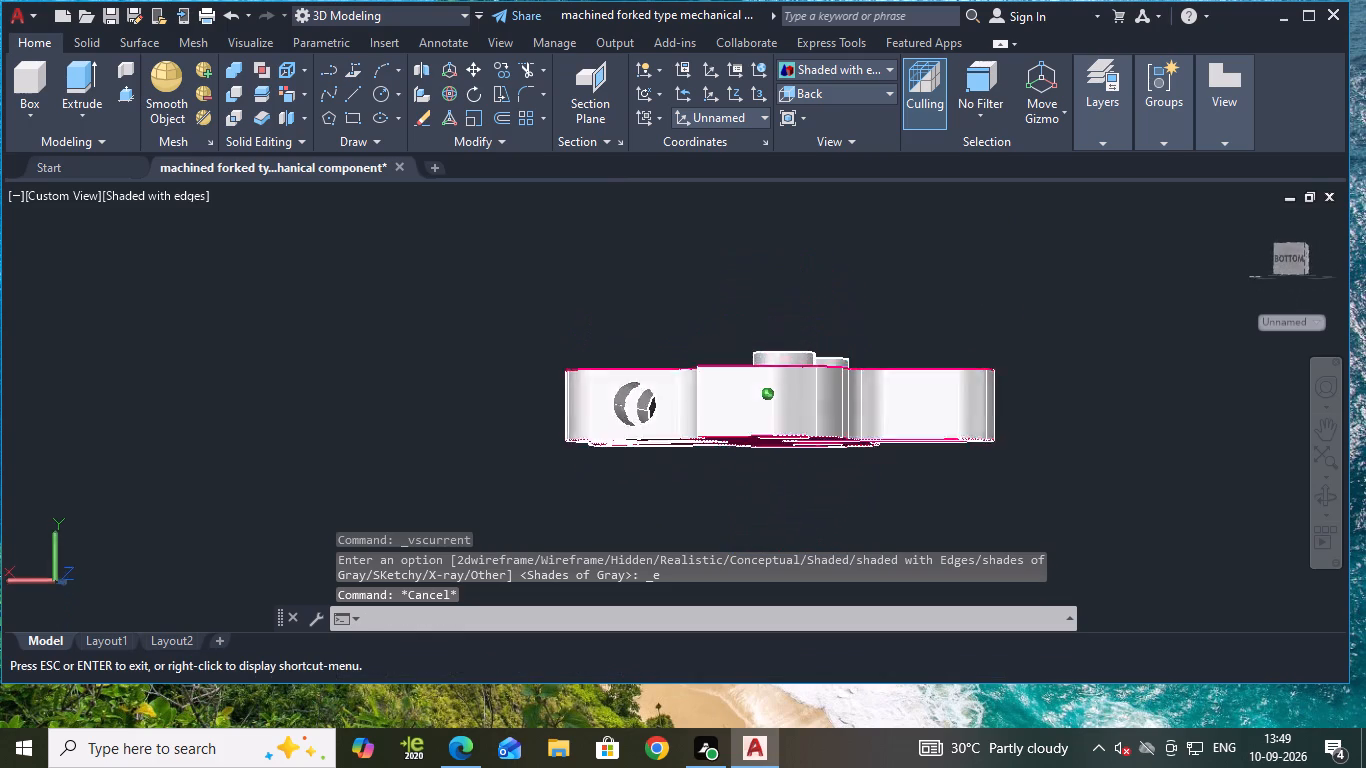
shift+middle_drag(1016, 415, 1099, 413)
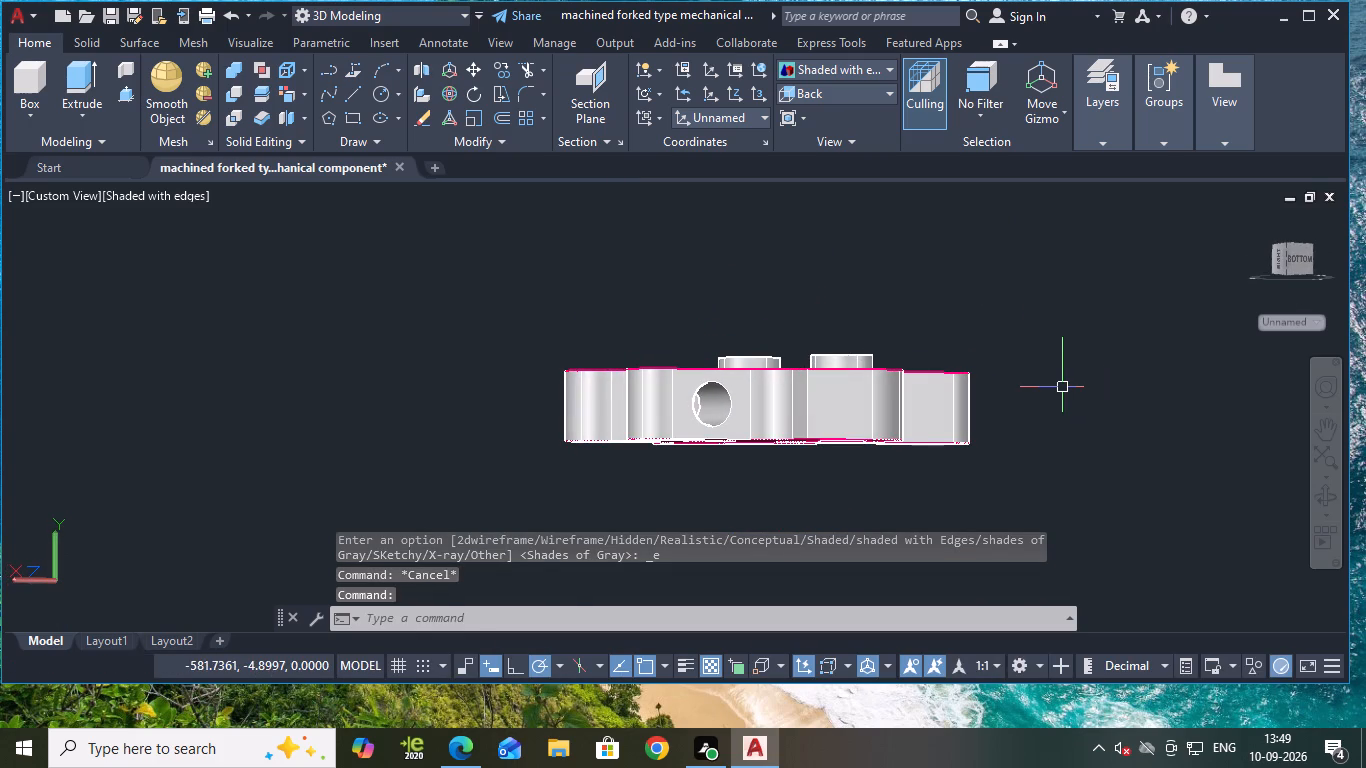
scroll(874, 325, up, 1)
shift+middle_drag(836, 324, 854, 341)
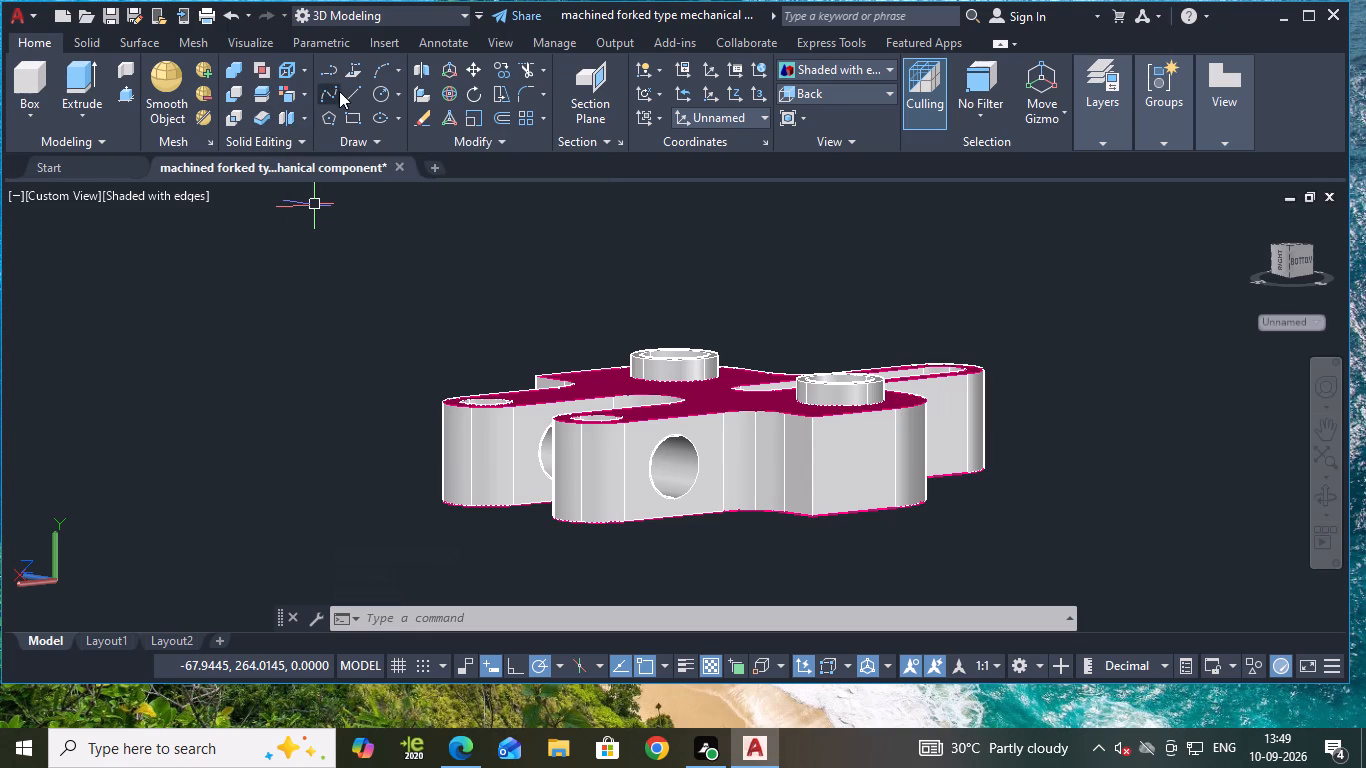
click(288, 92)
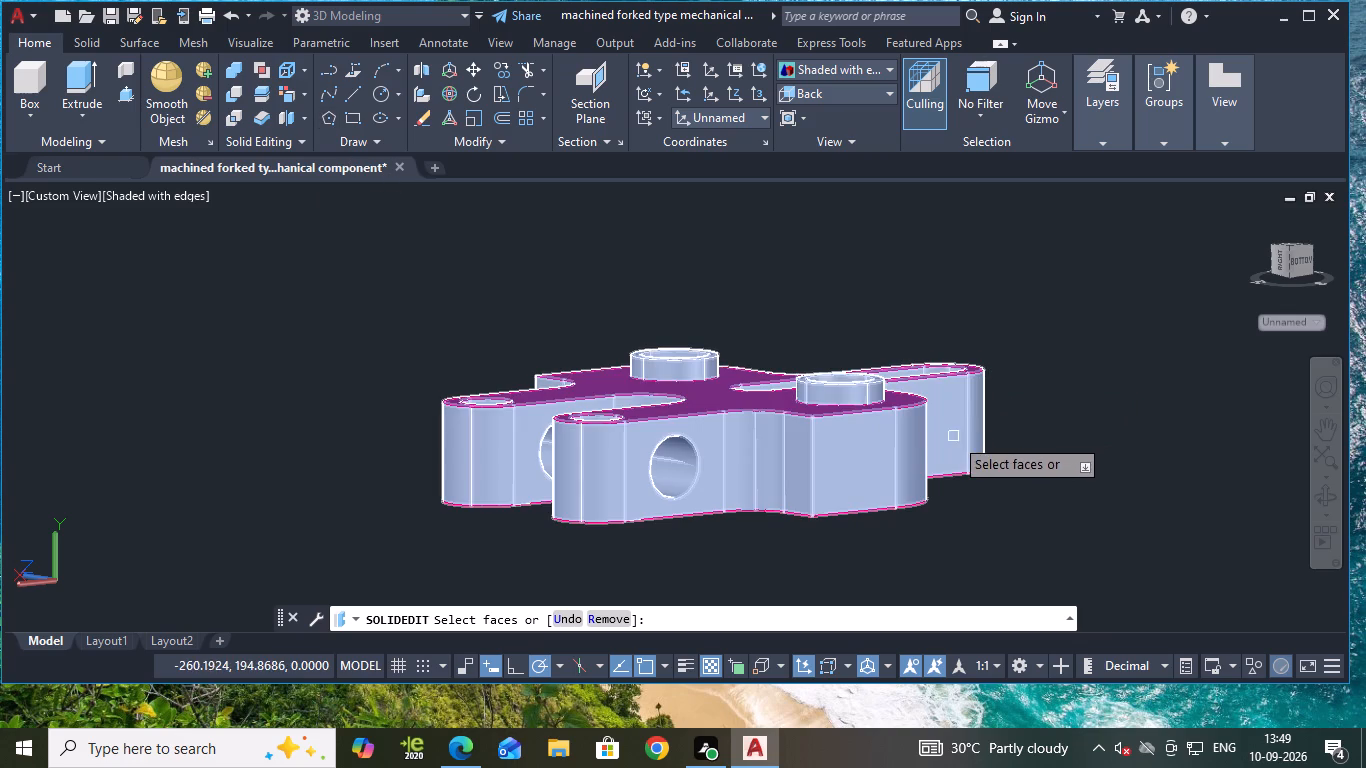
click(740, 462)
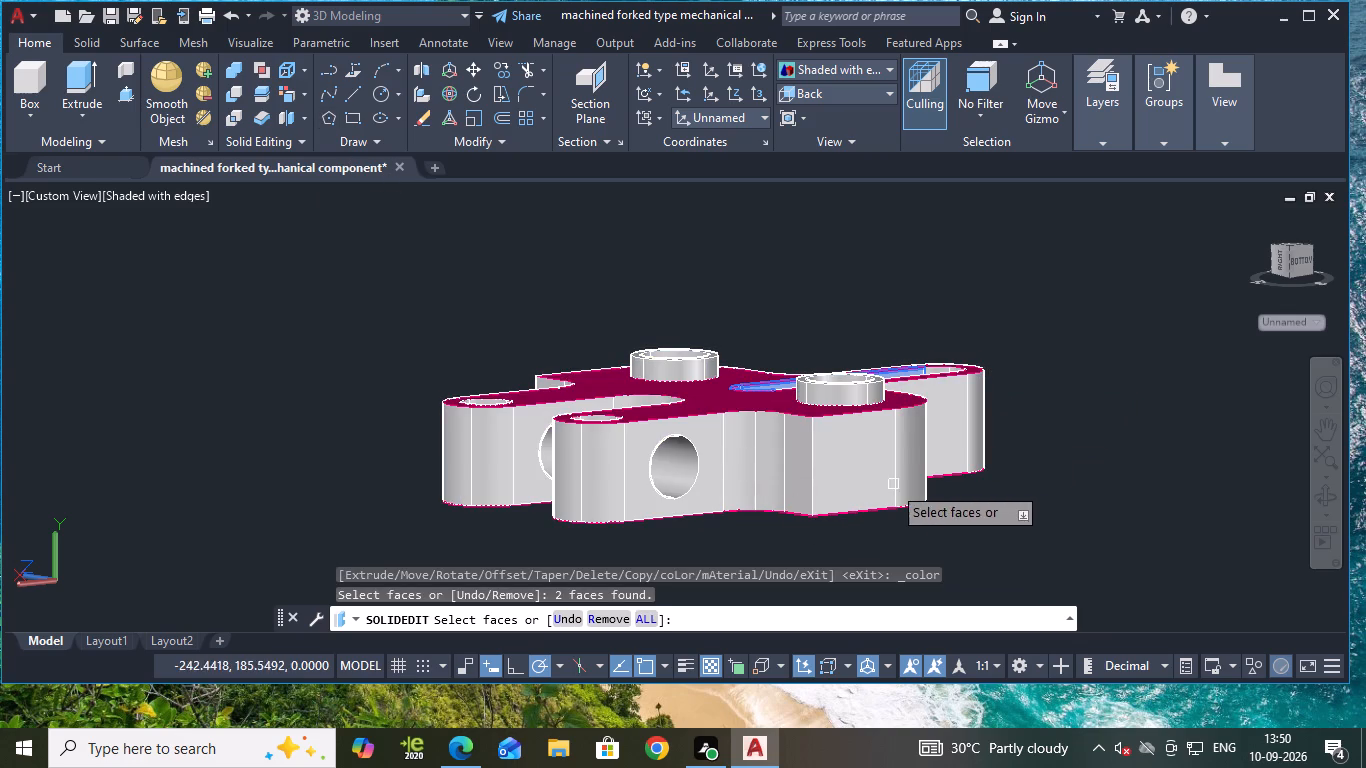
click(889, 485)
click(912, 463)
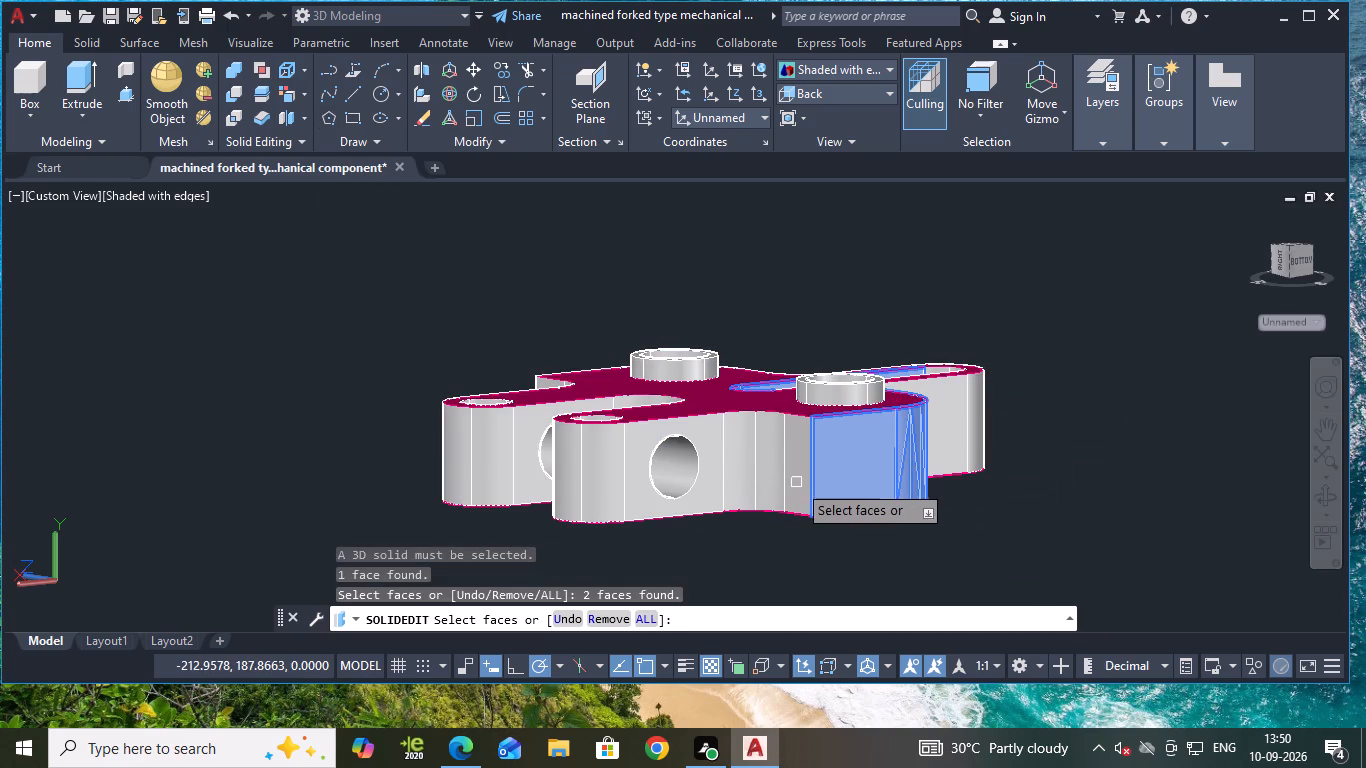
click(797, 483)
click(774, 473)
click(754, 472)
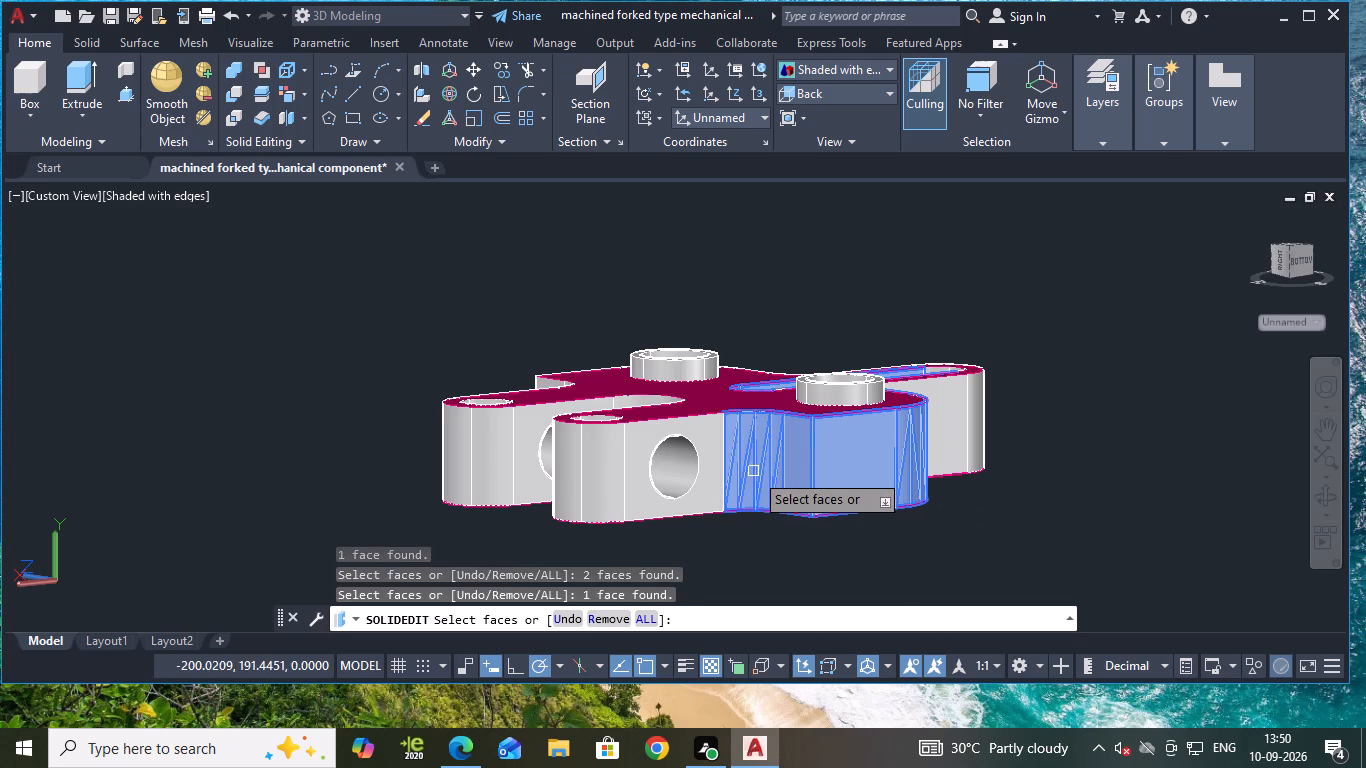
click(725, 467)
click(605, 473)
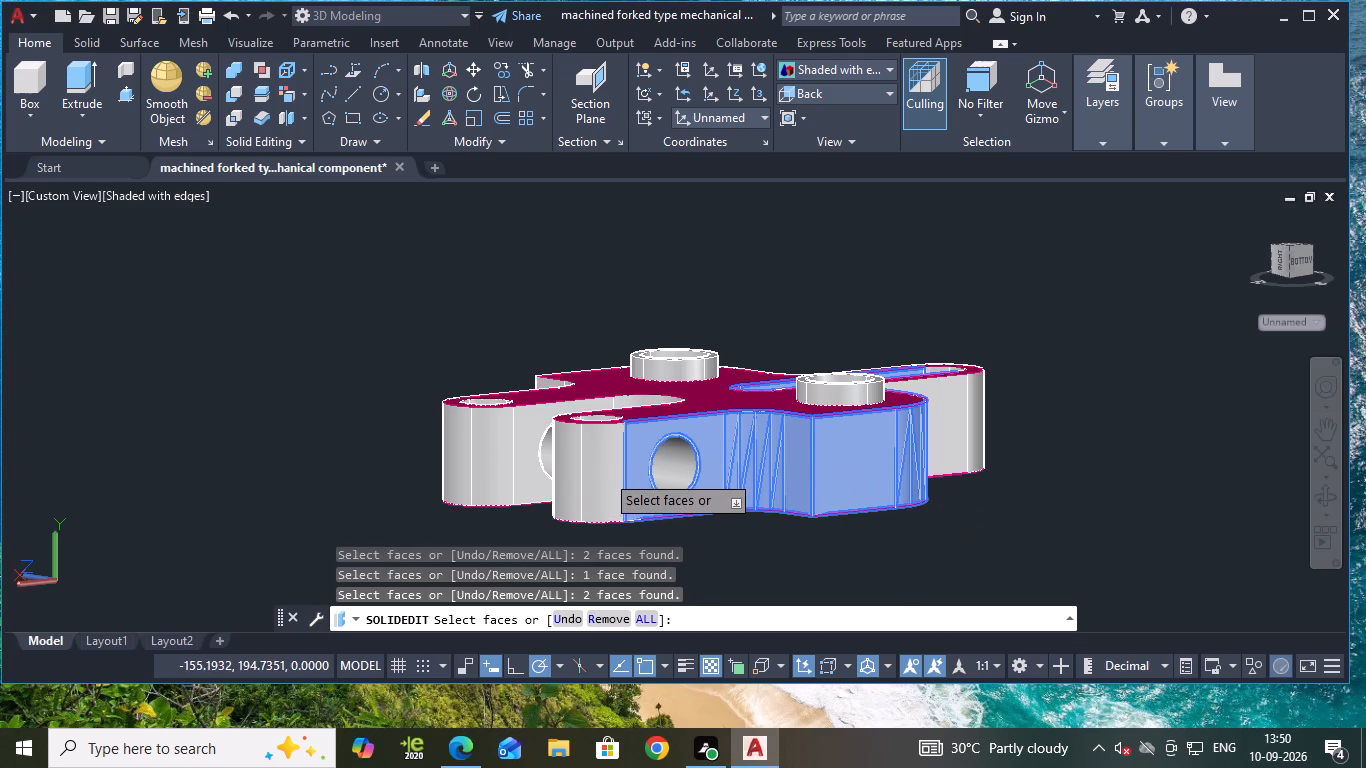
Add the near lobe's curved transition and the slotted arm's adjoining side and rounded end faces to the Color Faces selection.
shift+middle_drag(1043, 493, 951, 516)
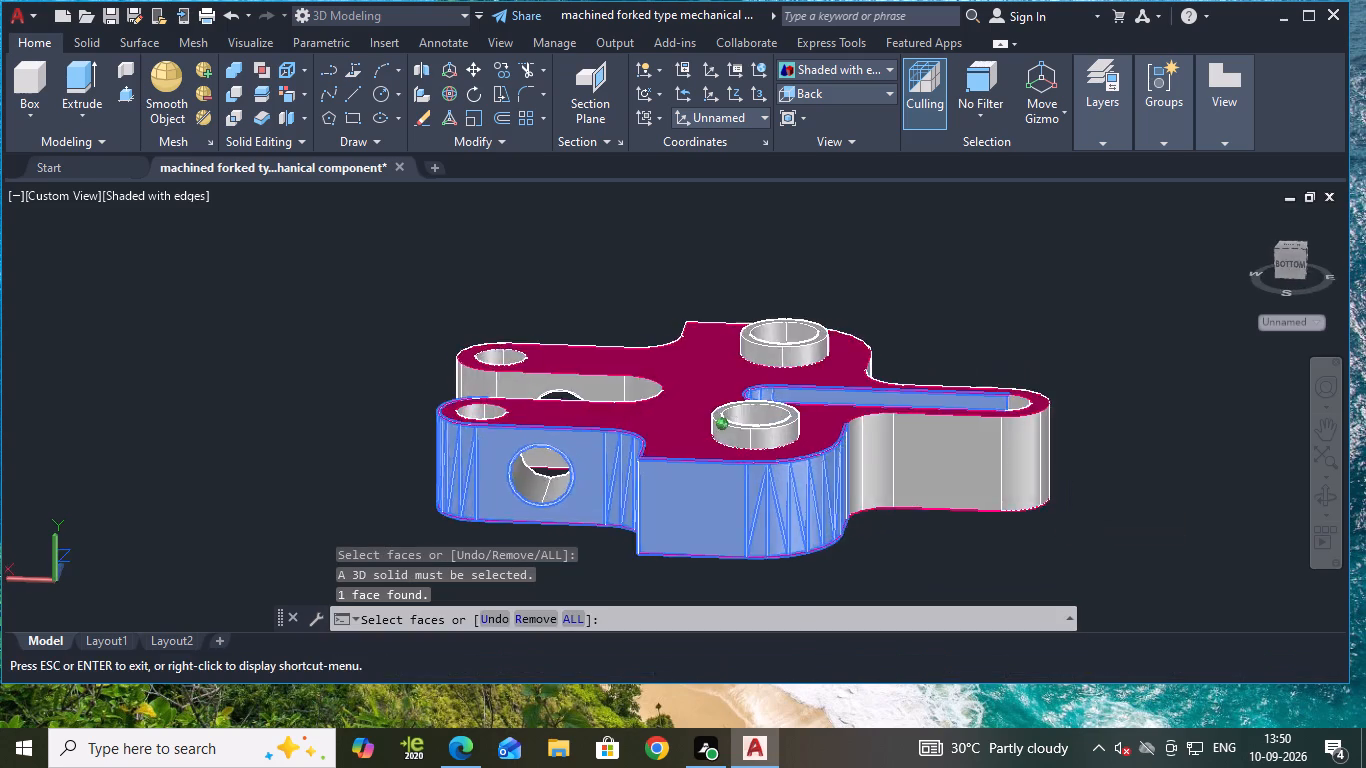
shift+middle_drag(951, 516, 916, 504)
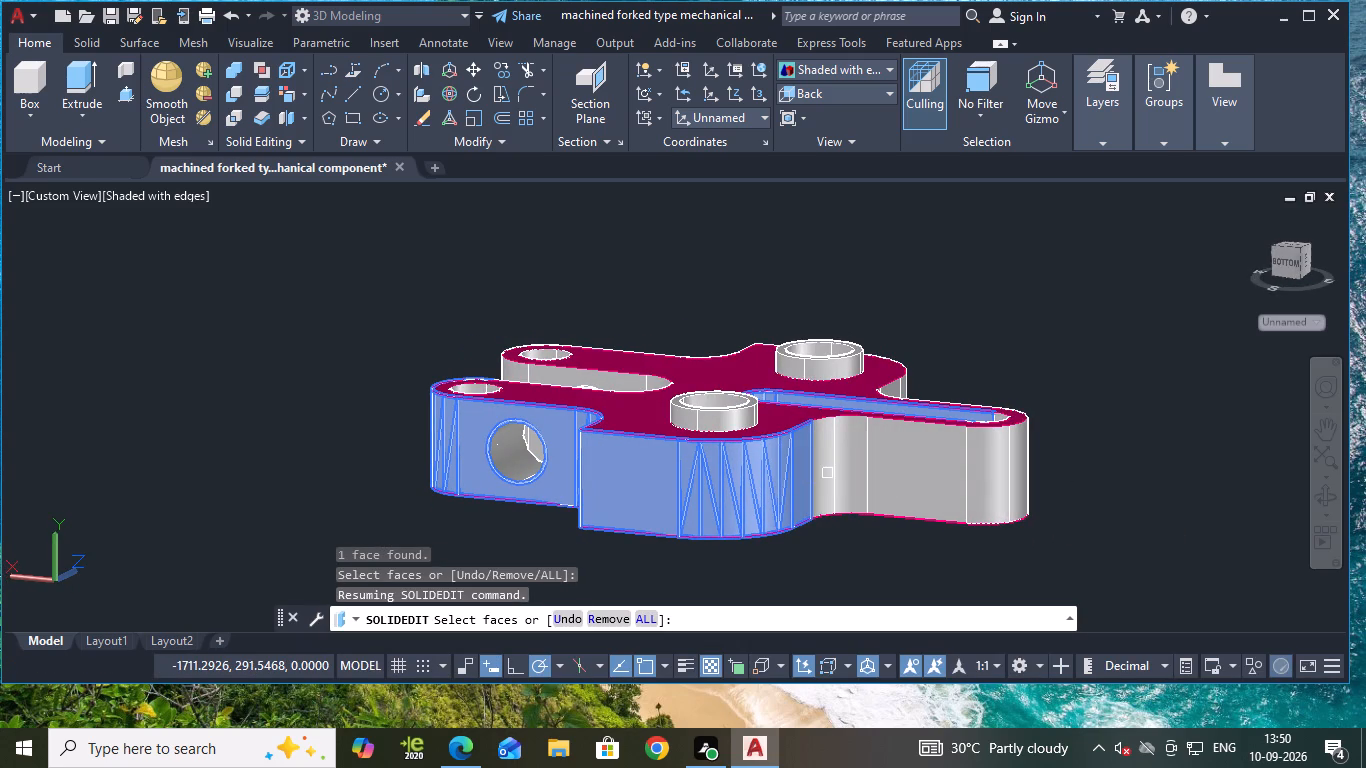
click(828, 474)
click(827, 473)
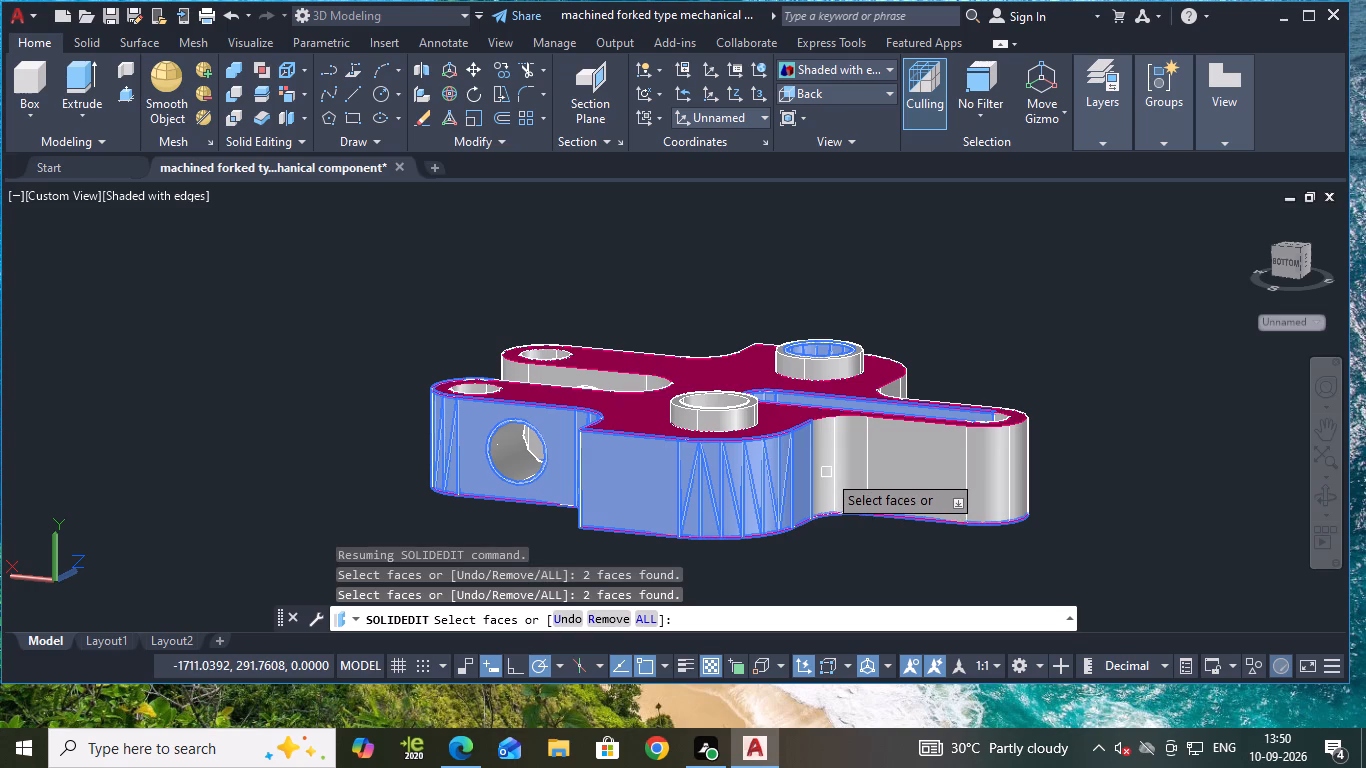
click(851, 469)
scroll(851, 469, up, 2)
click(853, 453)
click(882, 465)
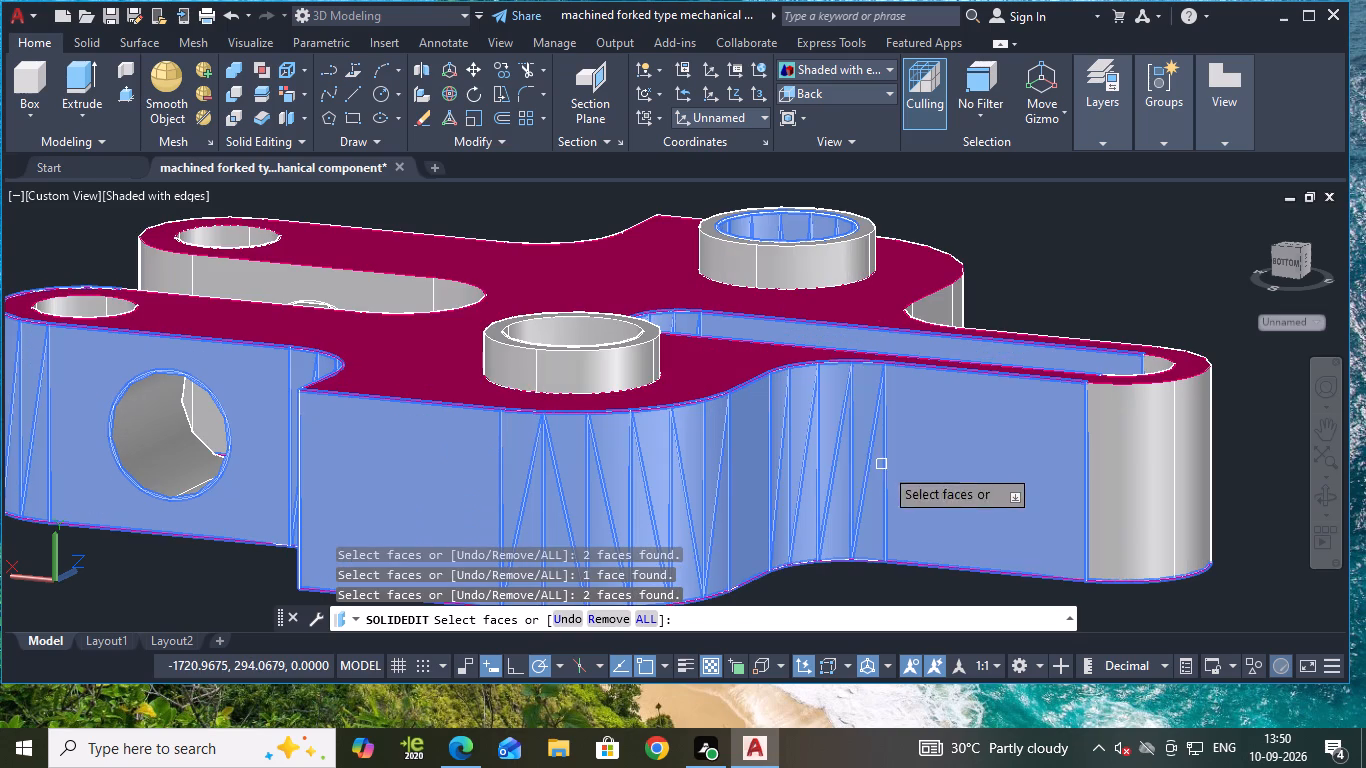
click(1125, 497)
scroll(1235, 510, down, 1)
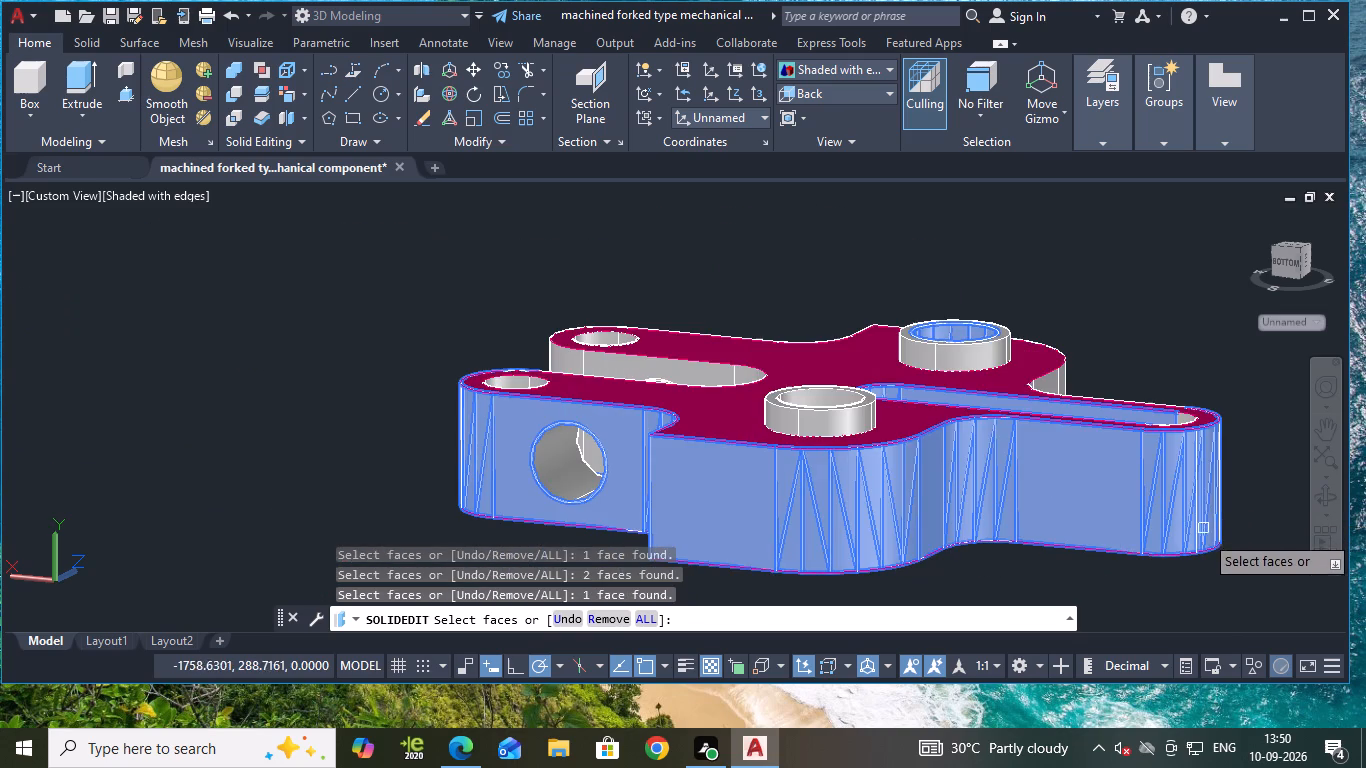
Add the slotted arm's opposite side, its curved transitions and the second lobe's rounded and flat side faces to the selection.
shift+middle_drag(1229, 557, 1021, 550)
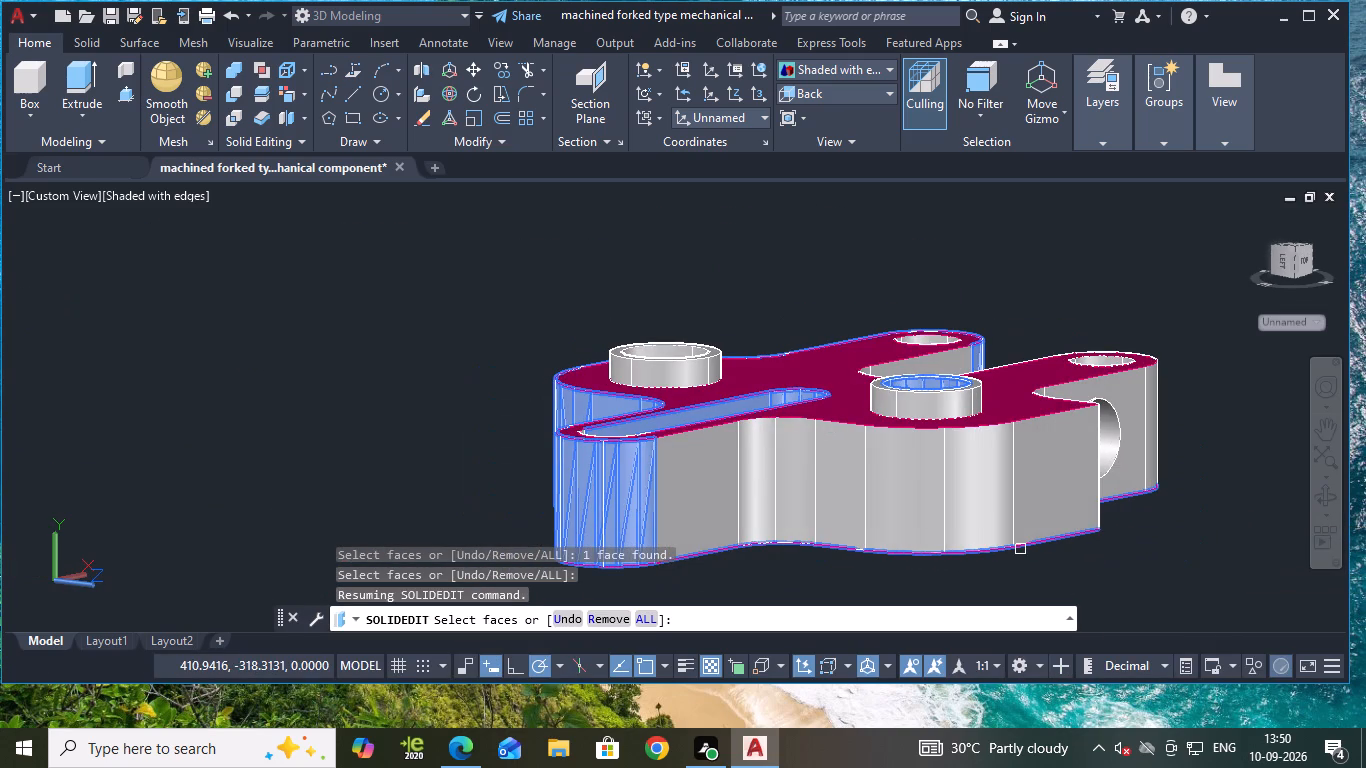
click(684, 493)
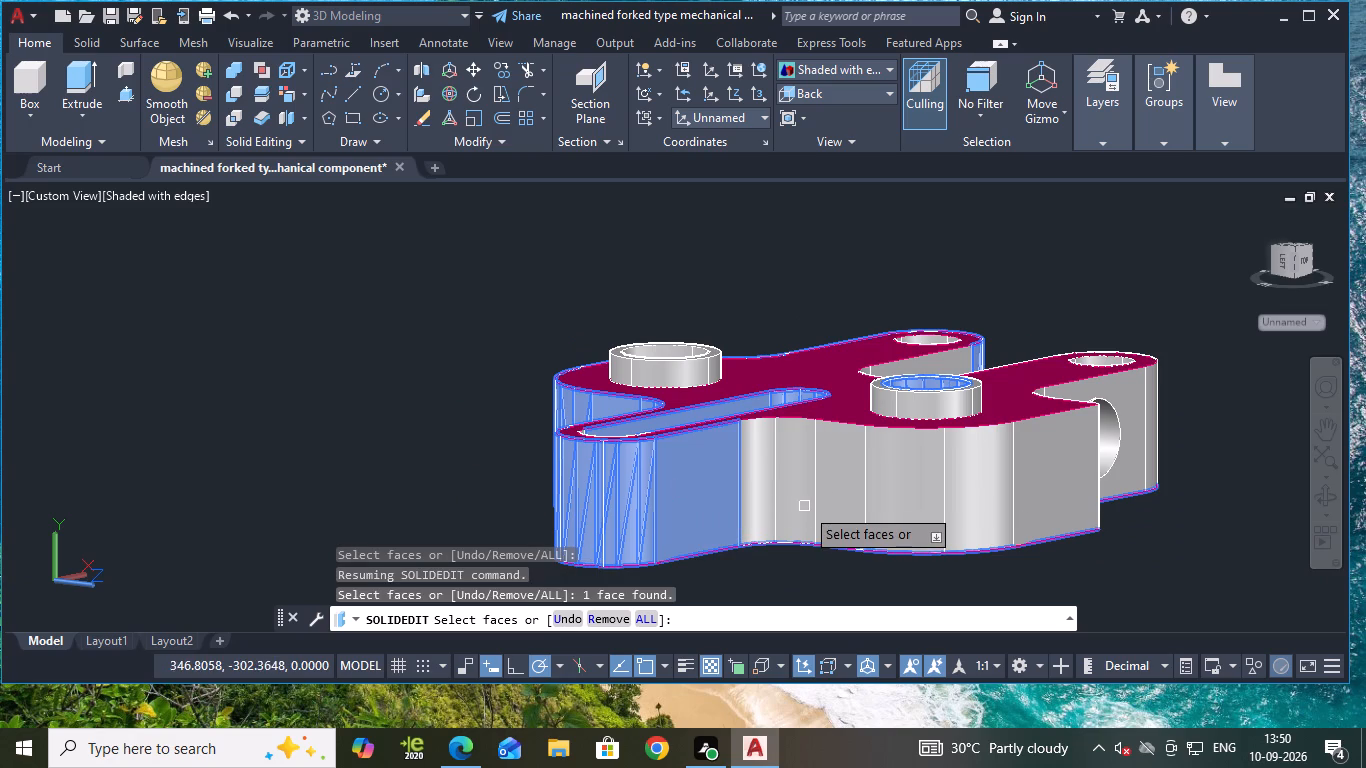
click(804, 506)
click(750, 481)
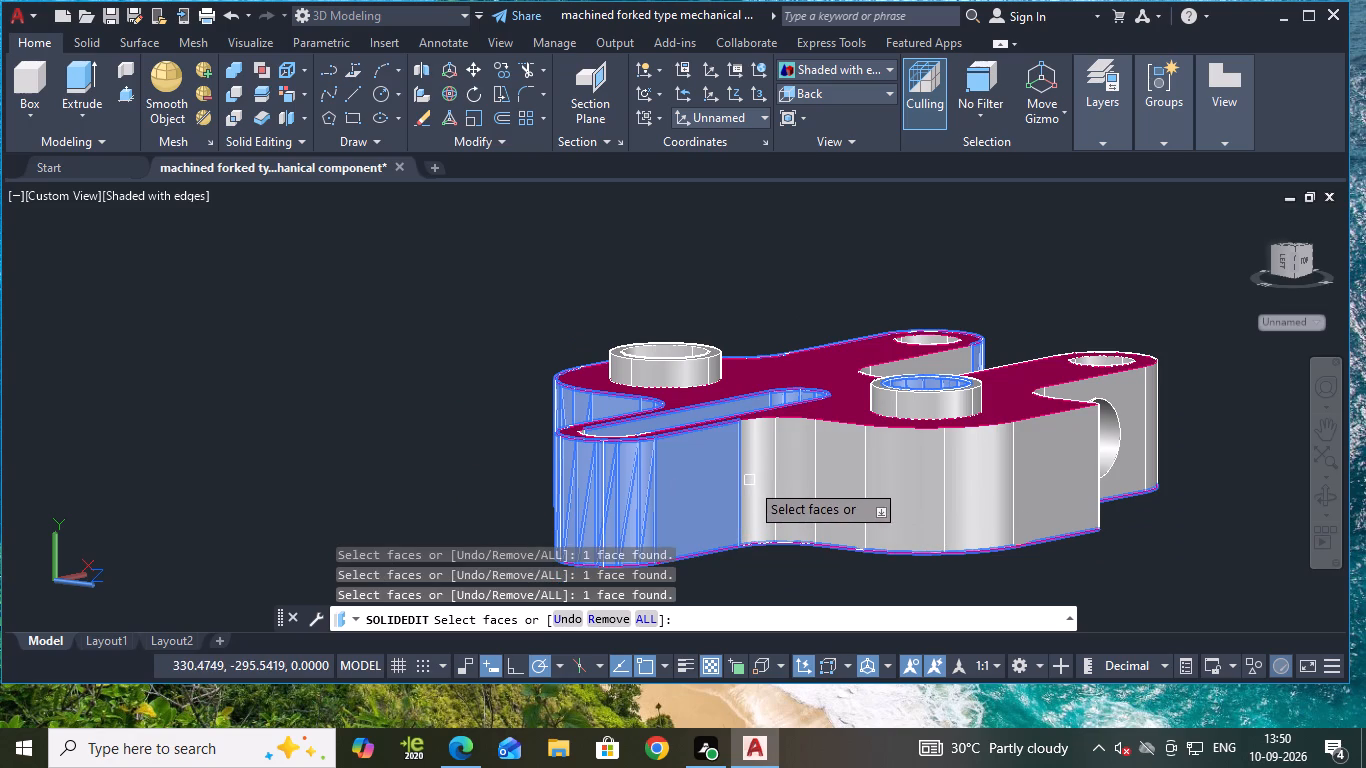
click(785, 492)
click(835, 498)
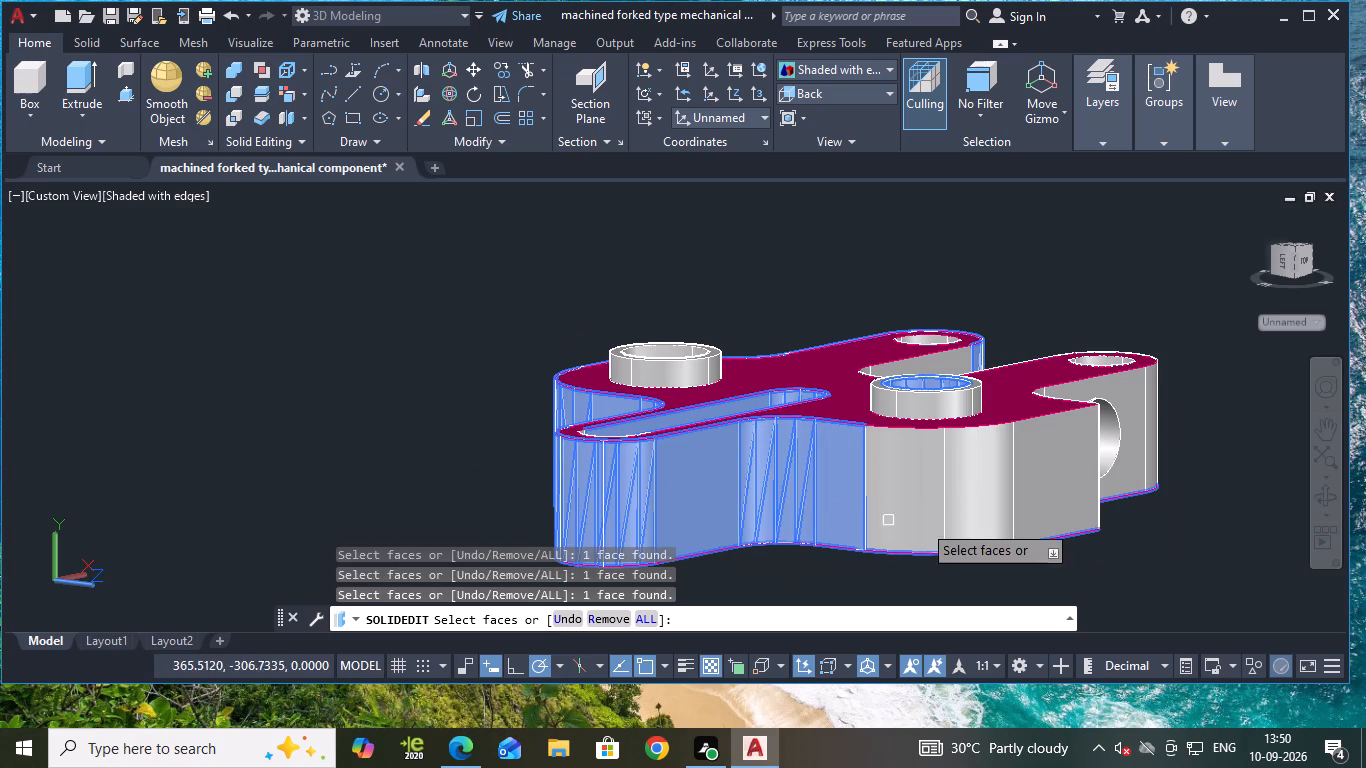
click(926, 499)
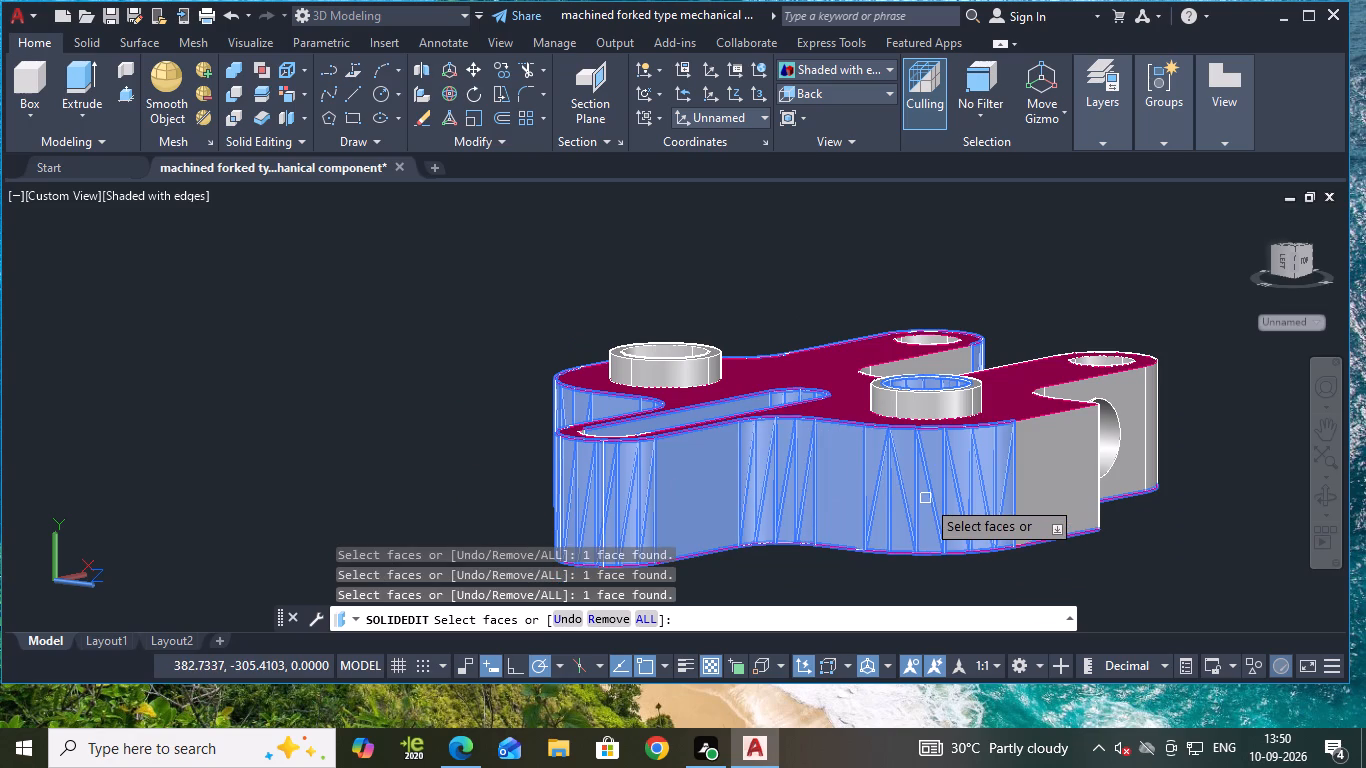
click(1030, 478)
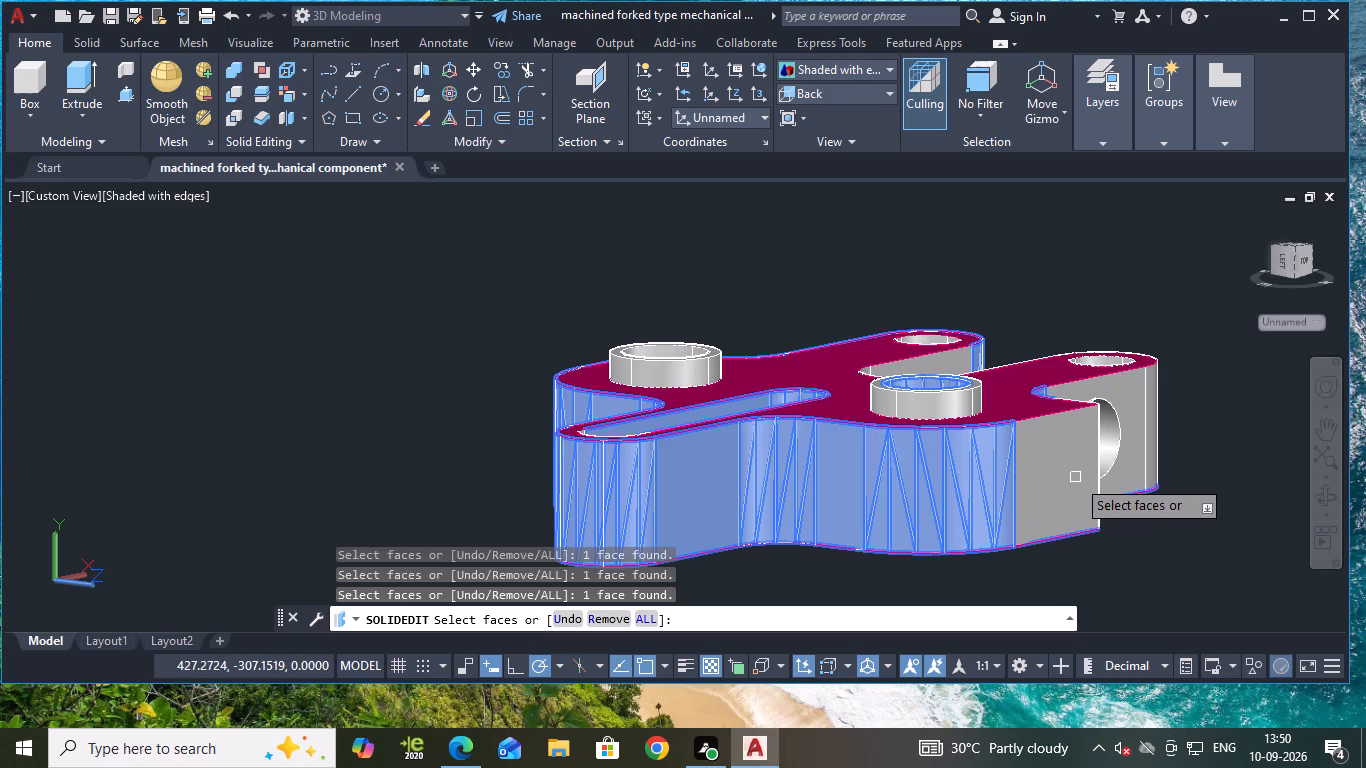
click(1076, 478)
Add the second fork arm's outer side and rounded end, the flat lobe end face and the fork's inner faces to the selection.
shift+middle_drag(1170, 528, 1033, 531)
click(950, 460)
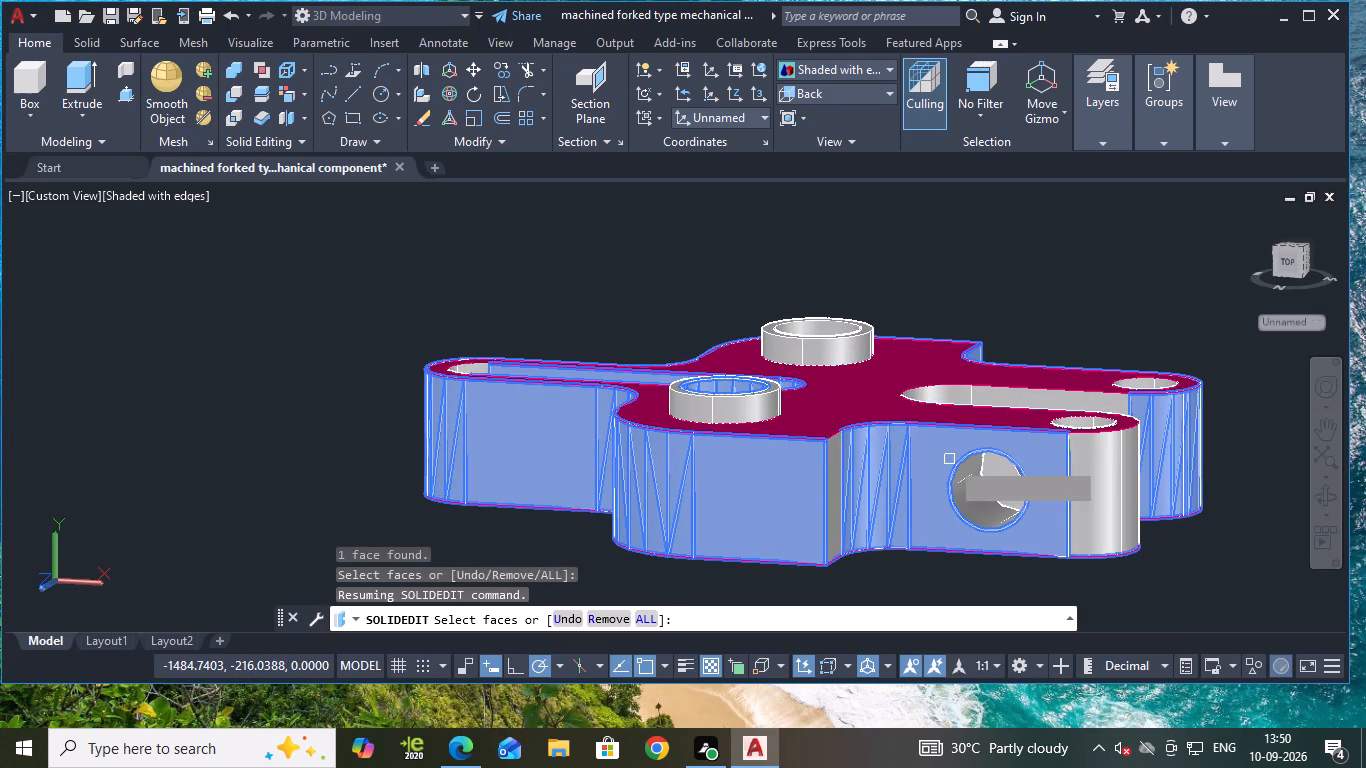
click(1094, 486)
click(1099, 502)
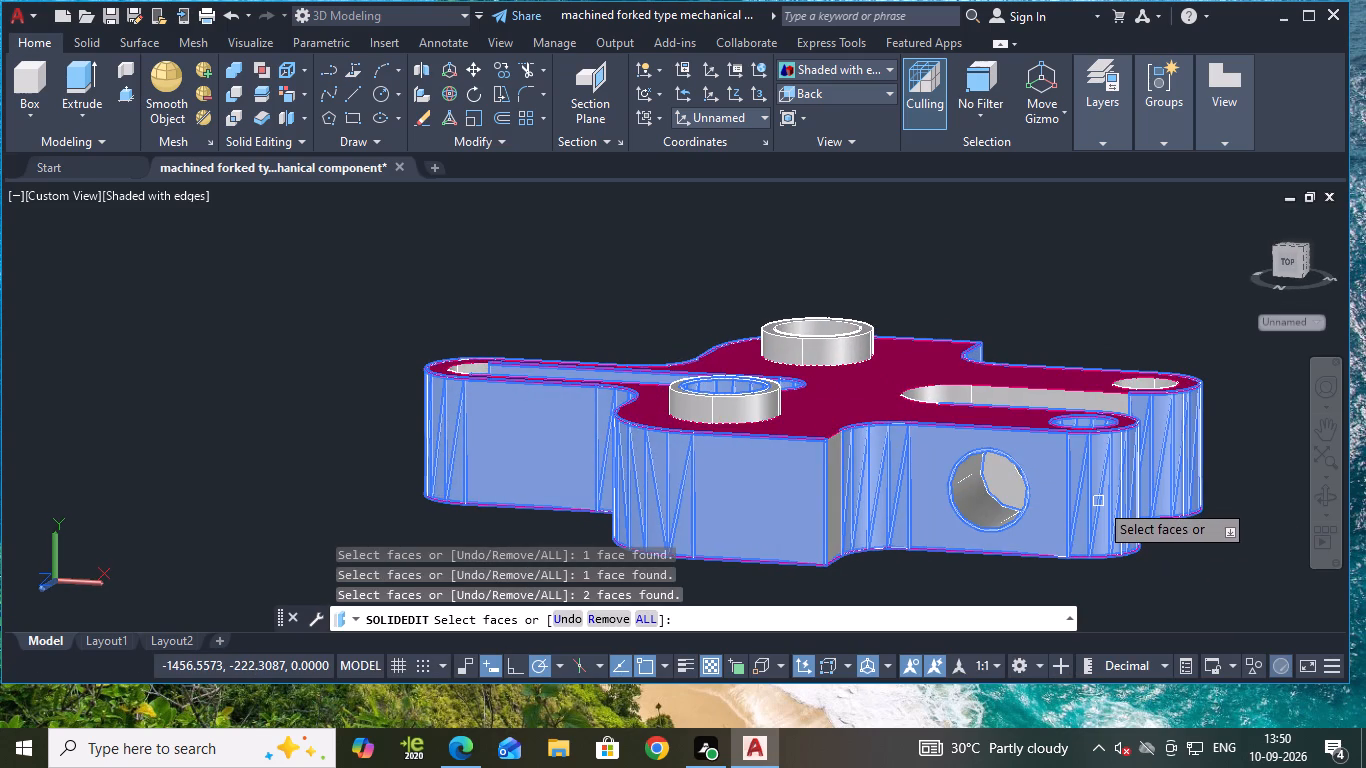
scroll(1179, 583, up, 1)
shift+middle_drag(1179, 583, 1156, 577)
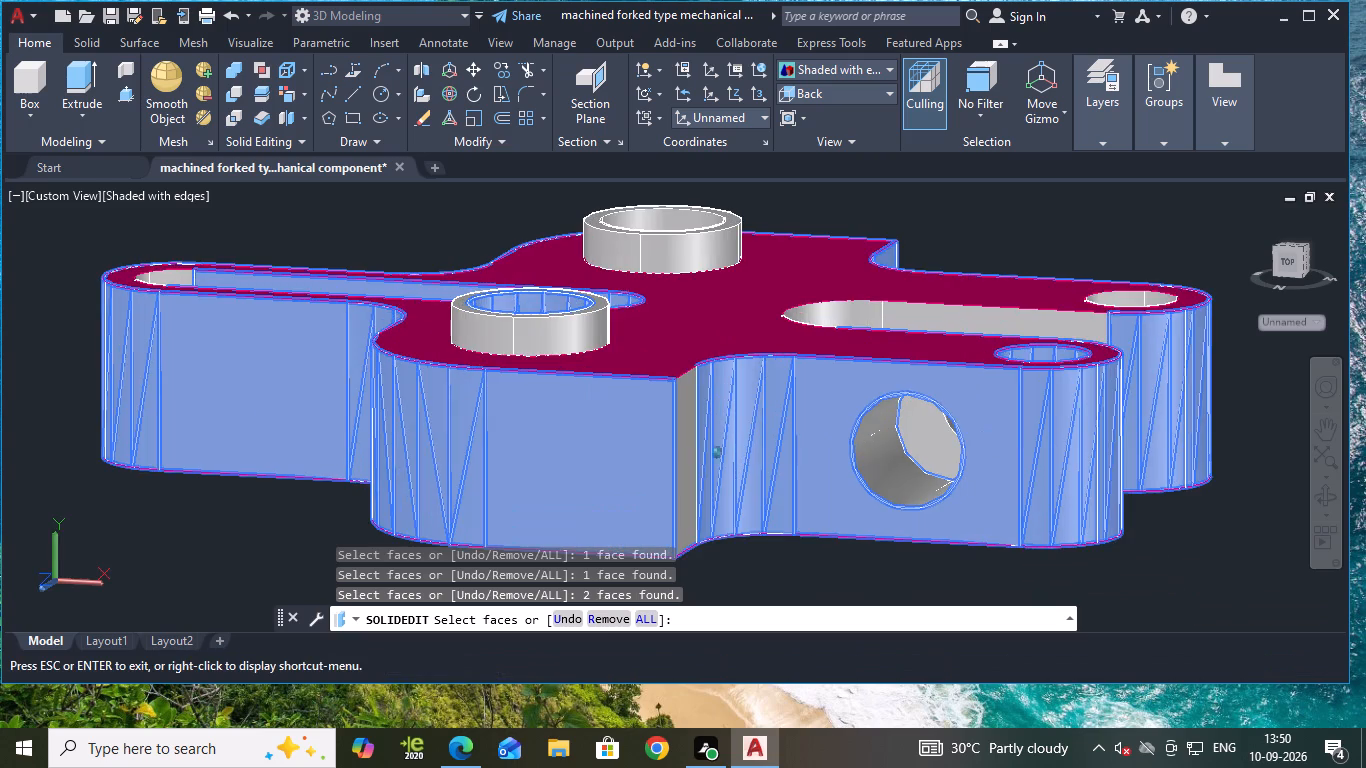
shift+middle_drag(1156, 577, 1105, 564)
click(519, 424)
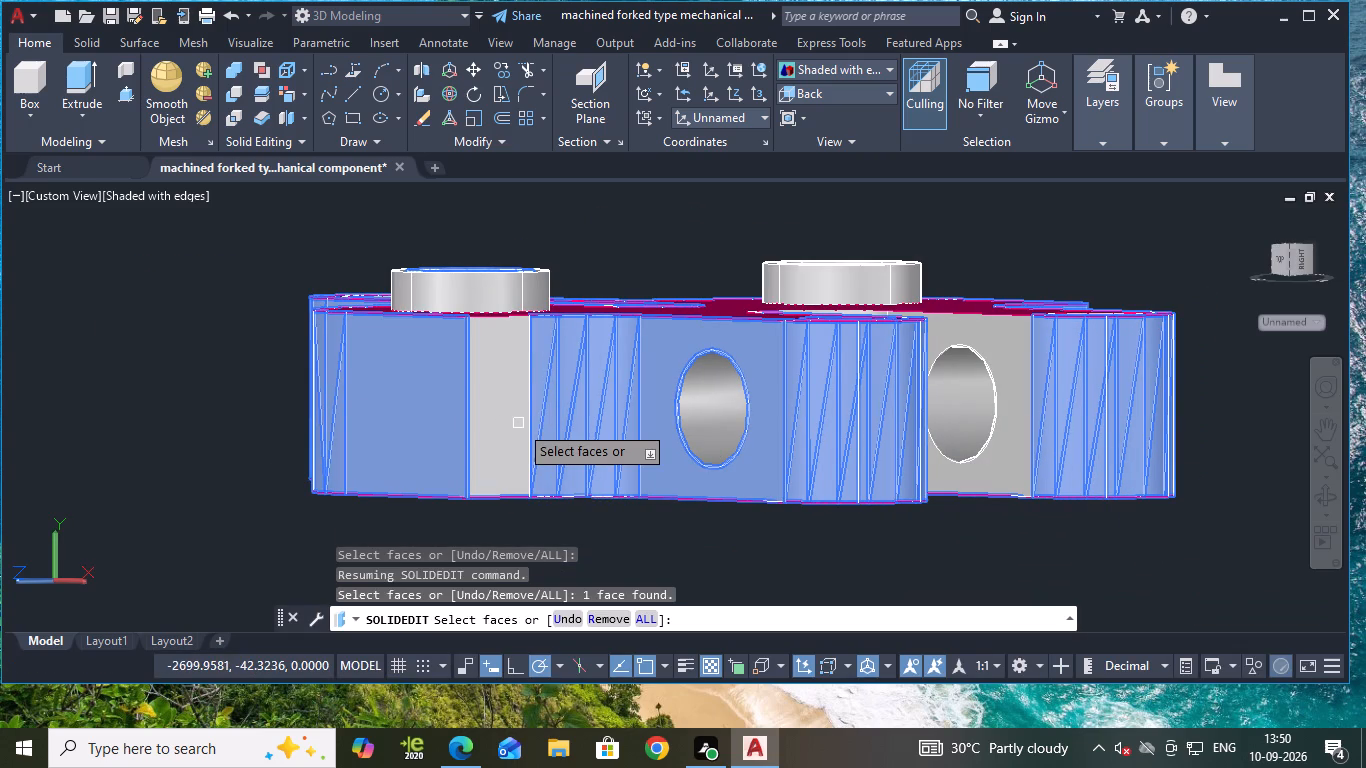
click(507, 429)
shift+middle_drag(1049, 528, 1020, 562)
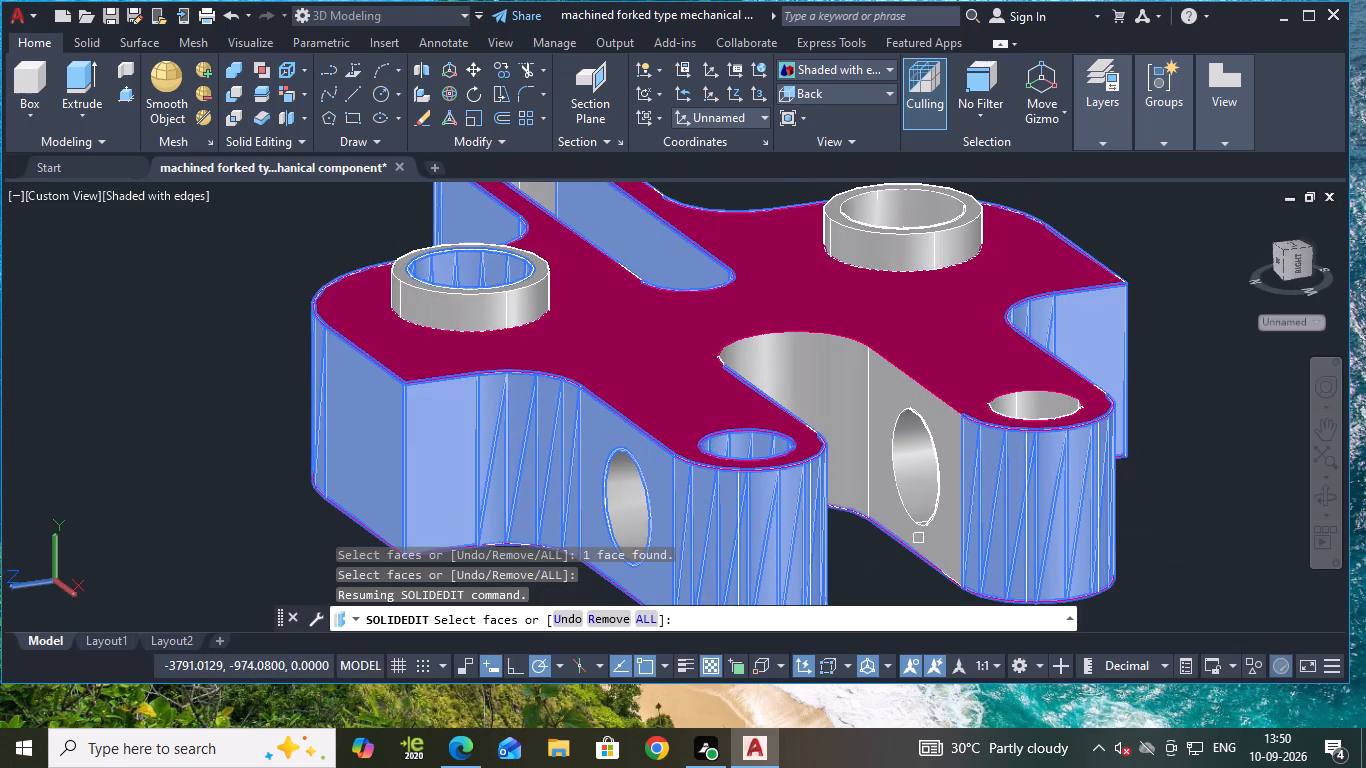
click(801, 366)
click(957, 475)
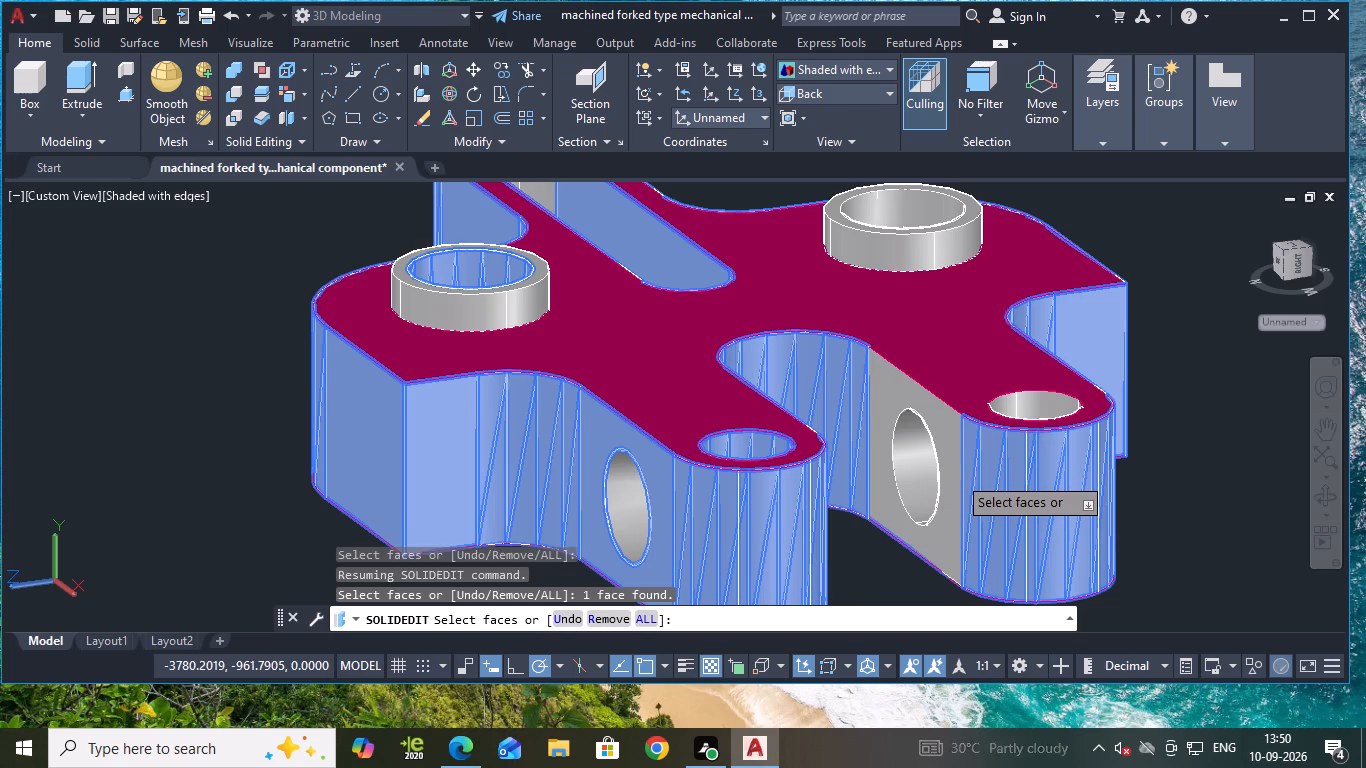
Colour the selected side faces with index colour 105 and finish the face editing.
key(Return)
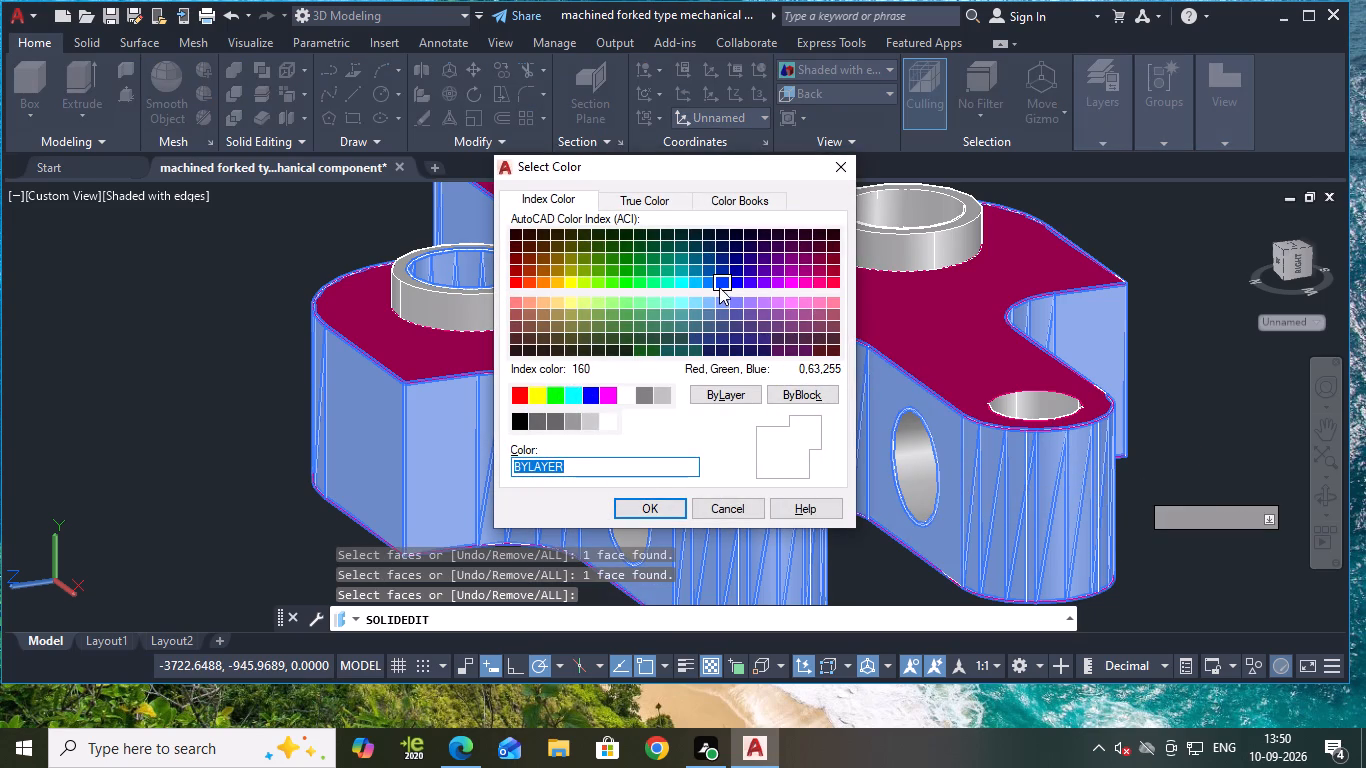
click(638, 330)
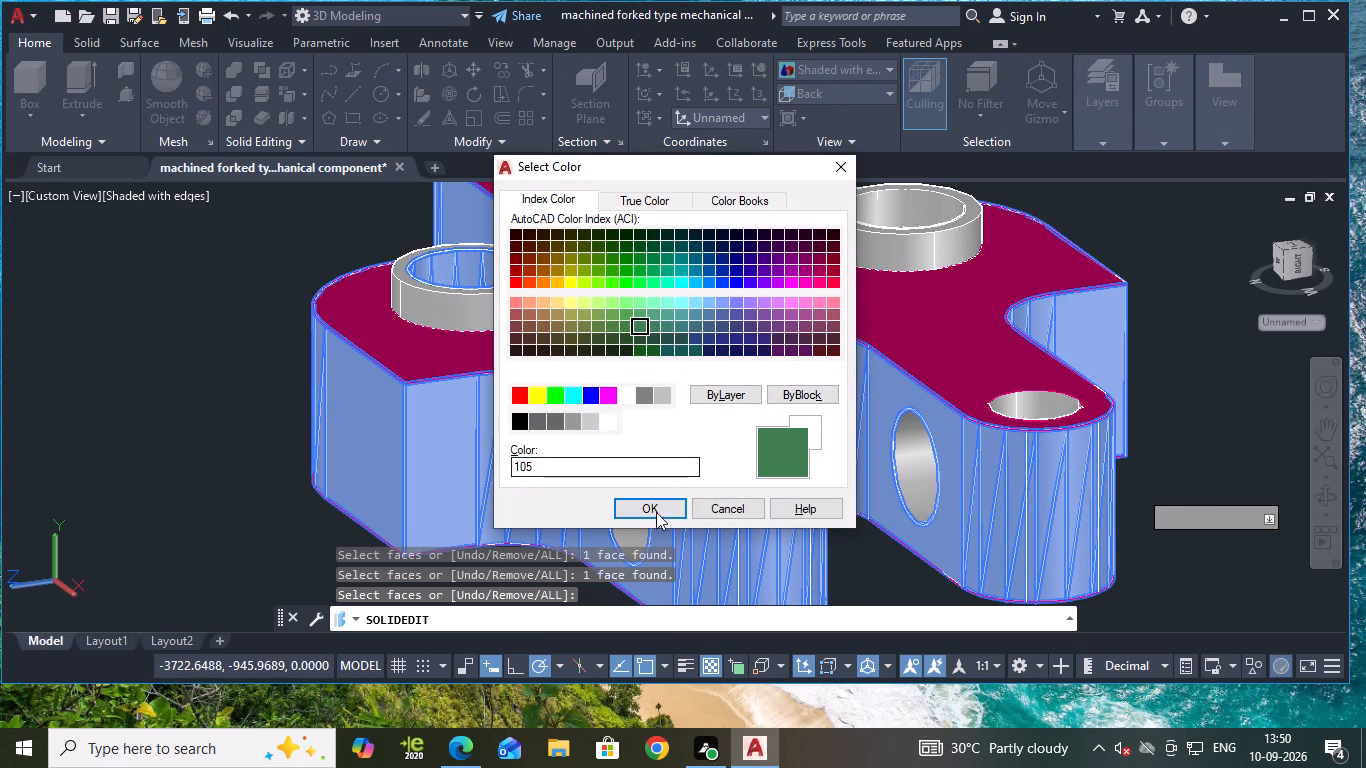
click(653, 502)
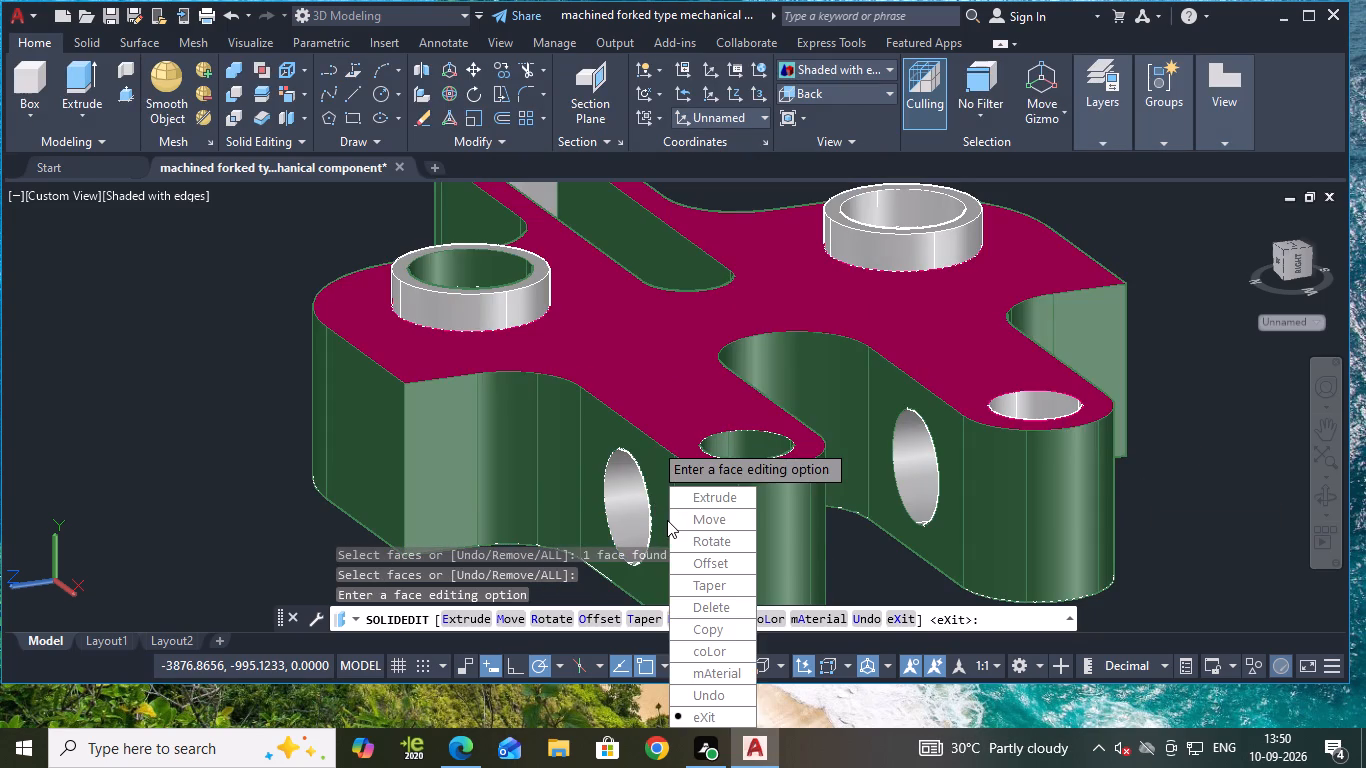
key(Return)
key(Return)
Switch to the 2D Wireframe visual style and erase the stray short line beside the fork arm's end hole on the underside.
scroll(1094, 465, down, 1)
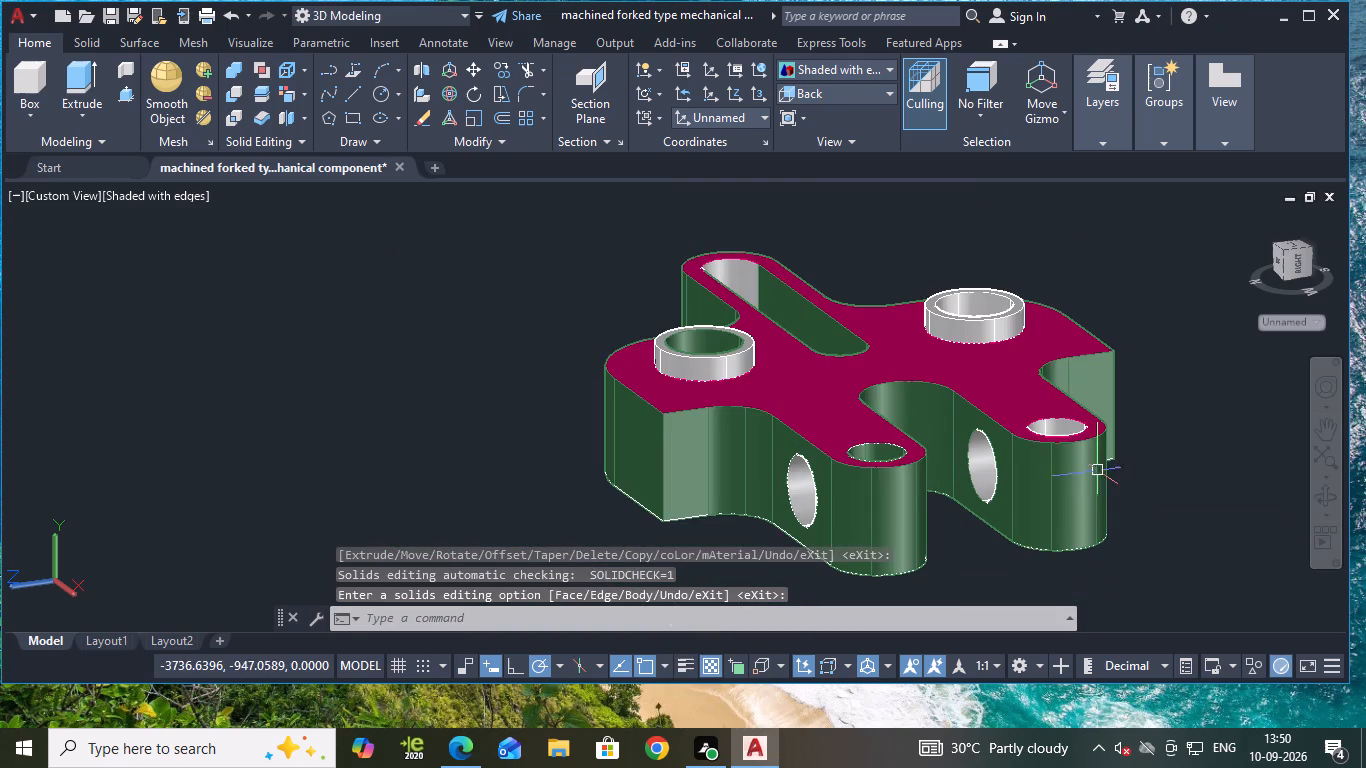
shift+middle_drag(1176, 556, 1039, 570)
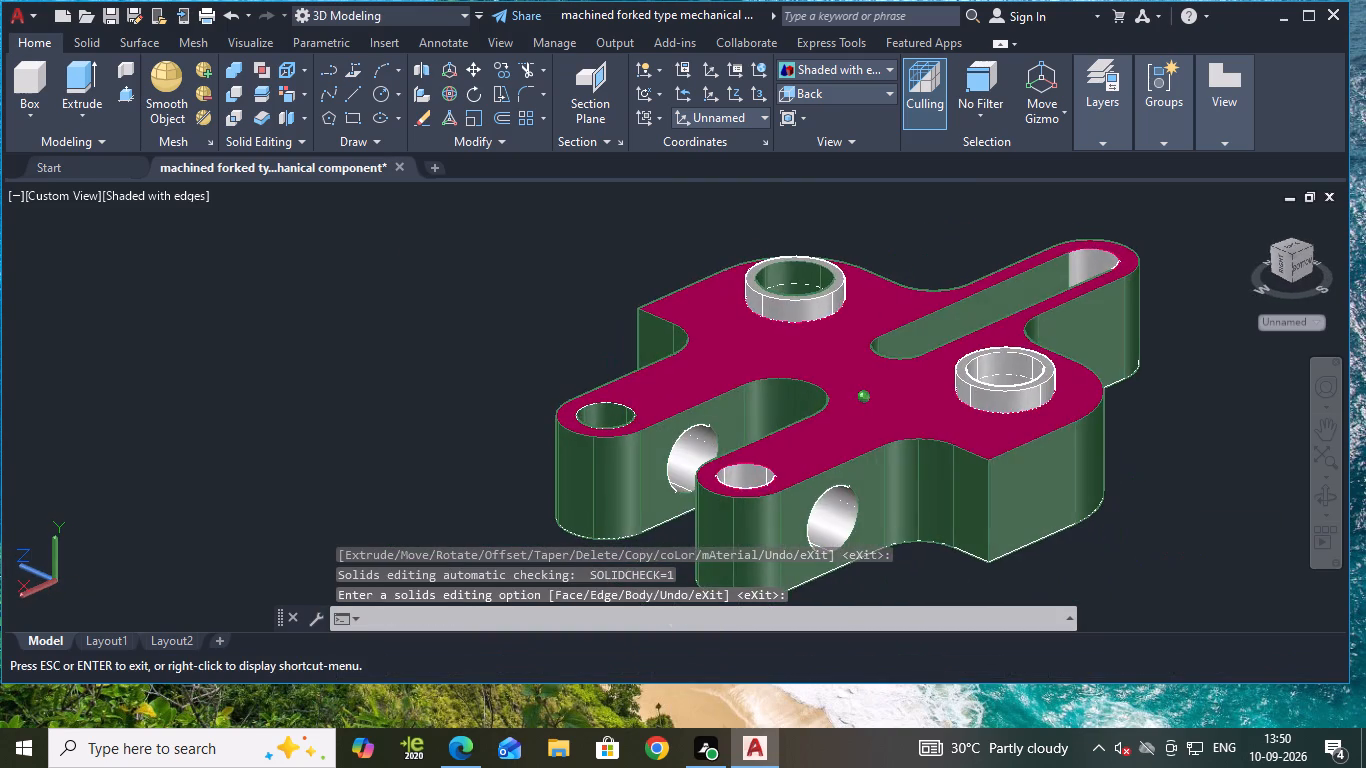
shift+middle_drag(1039, 570, 841, 535)
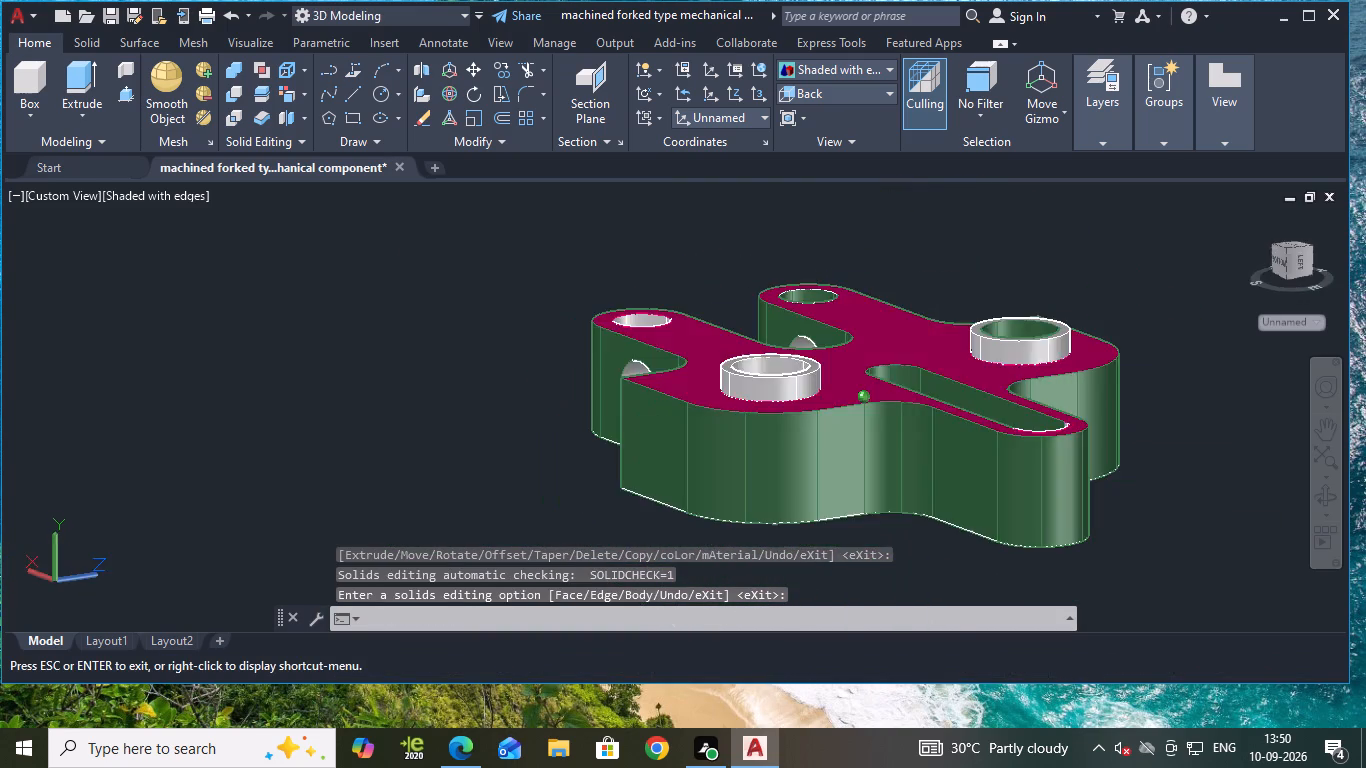
shift+middle_drag(841, 535, 954, 430)
key(Escape)
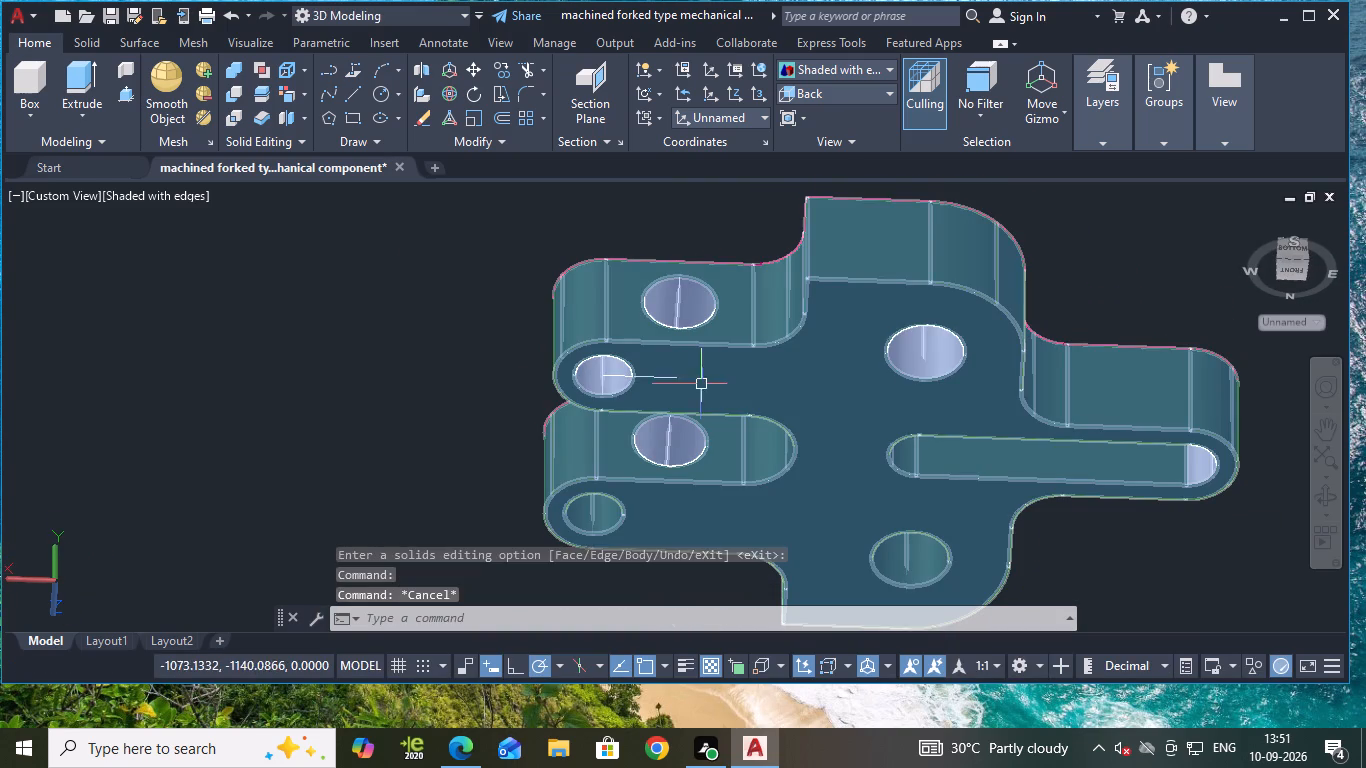
key(Escape)
scroll(705, 382, up, 1)
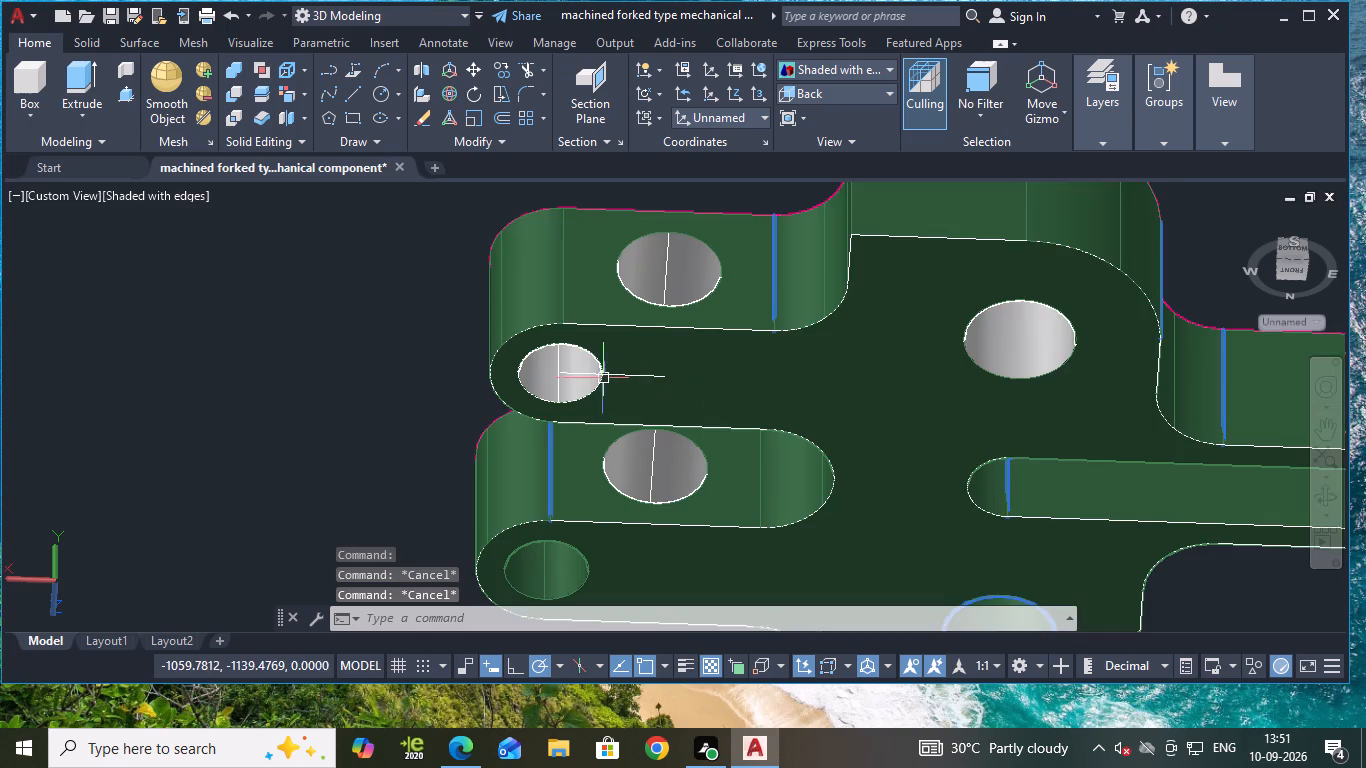
click(600, 377)
key(Escape)
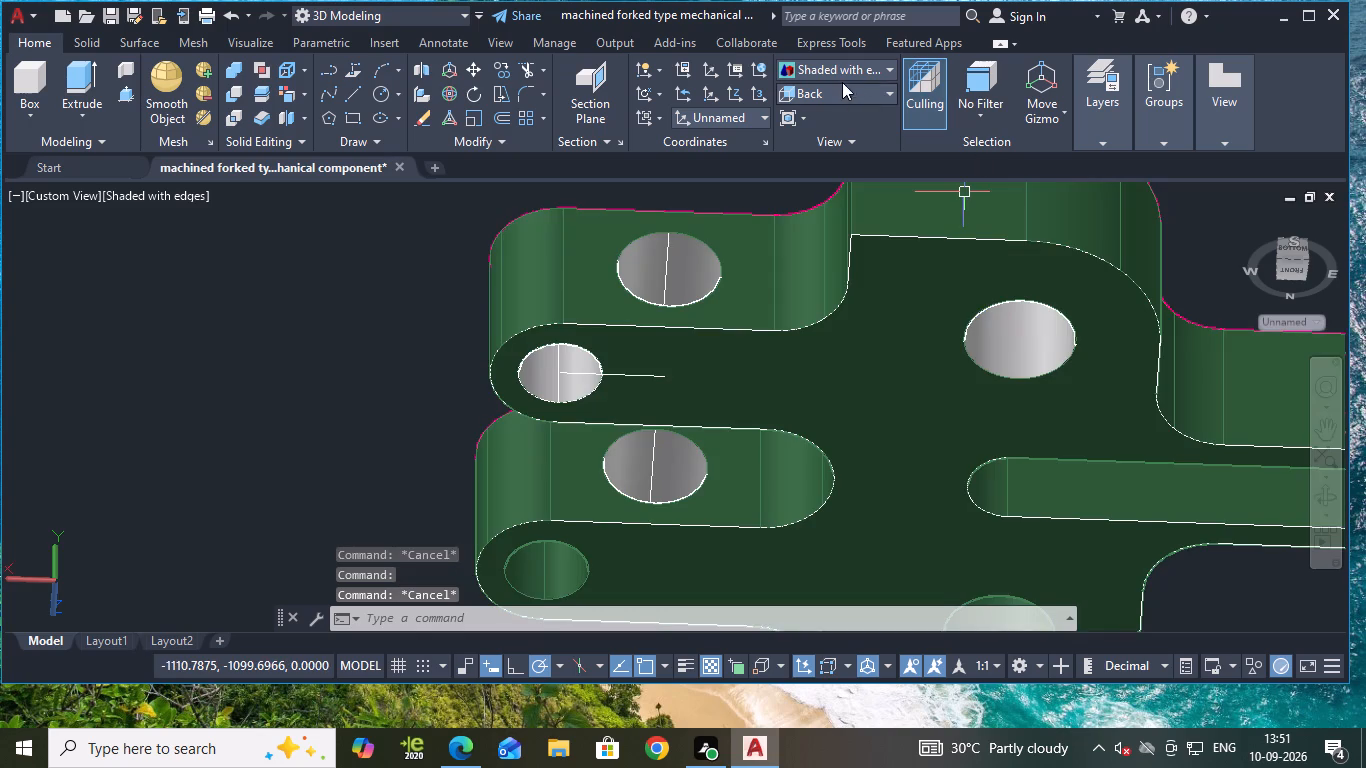
click(839, 60)
click(839, 120)
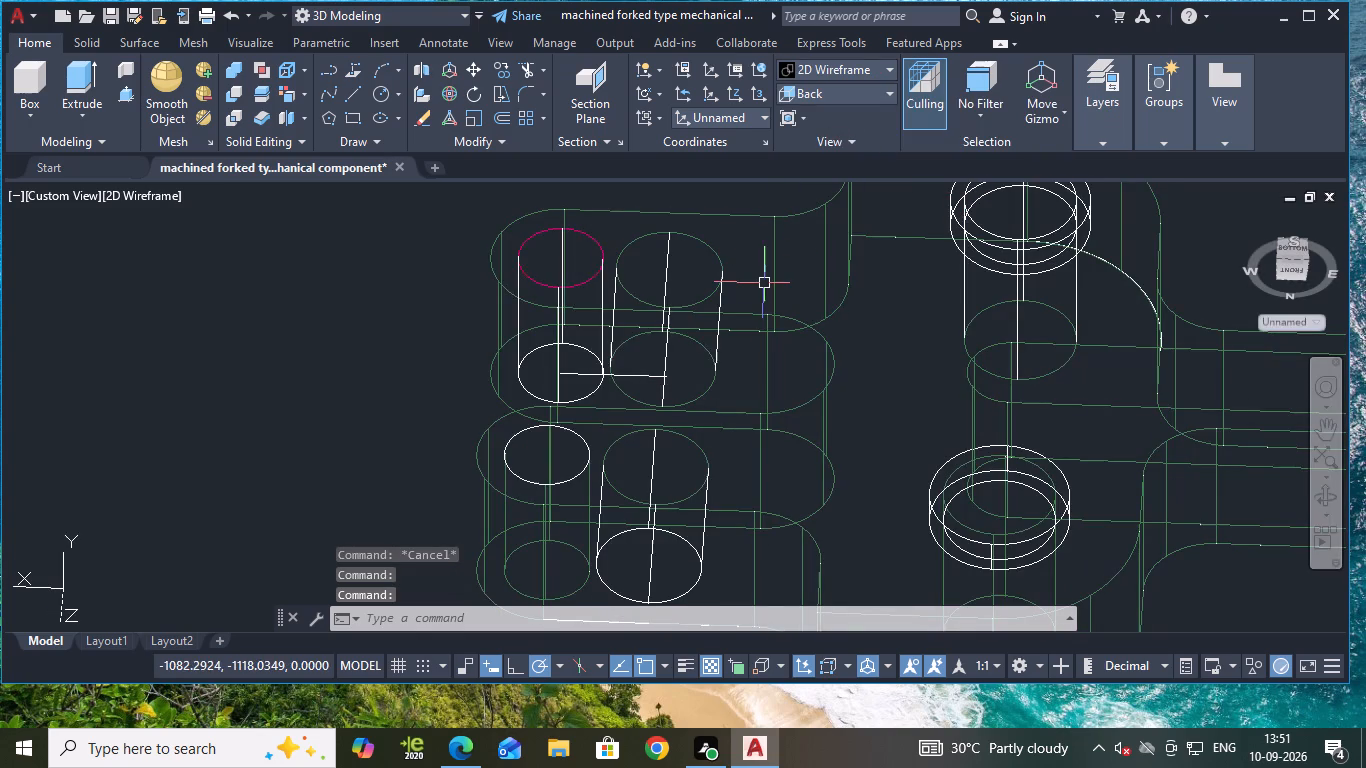
click(638, 378)
key(Delete)
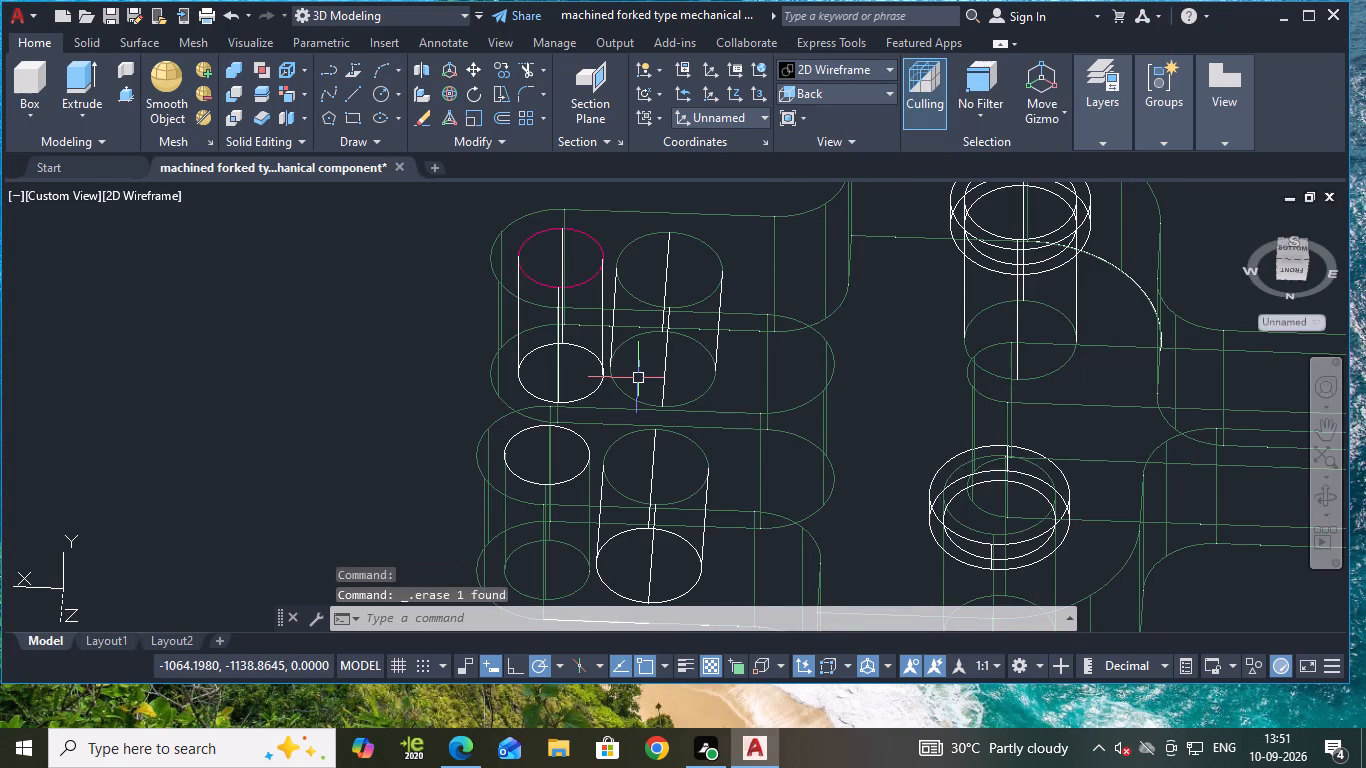
scroll(1009, 363, down, 1)
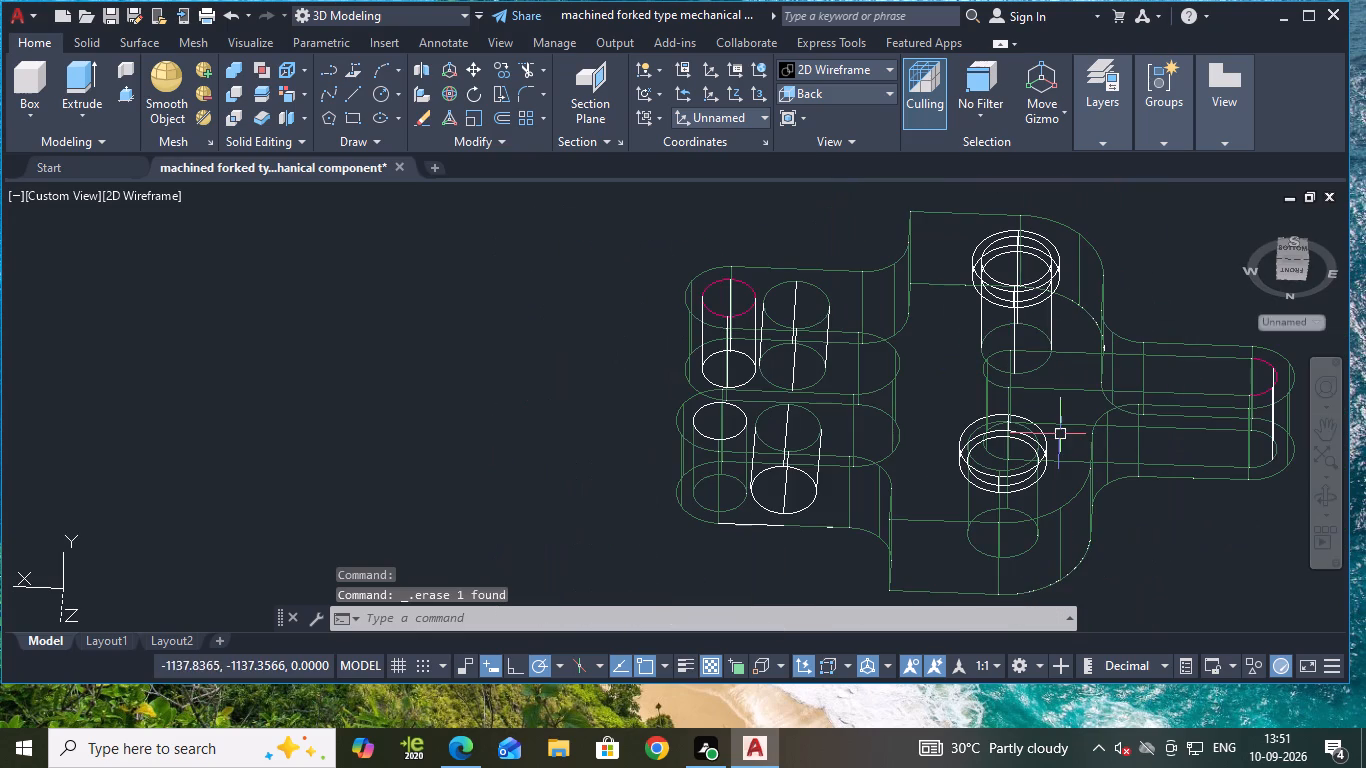
Set the visual style back to Shaded with edges.
click(802, 66)
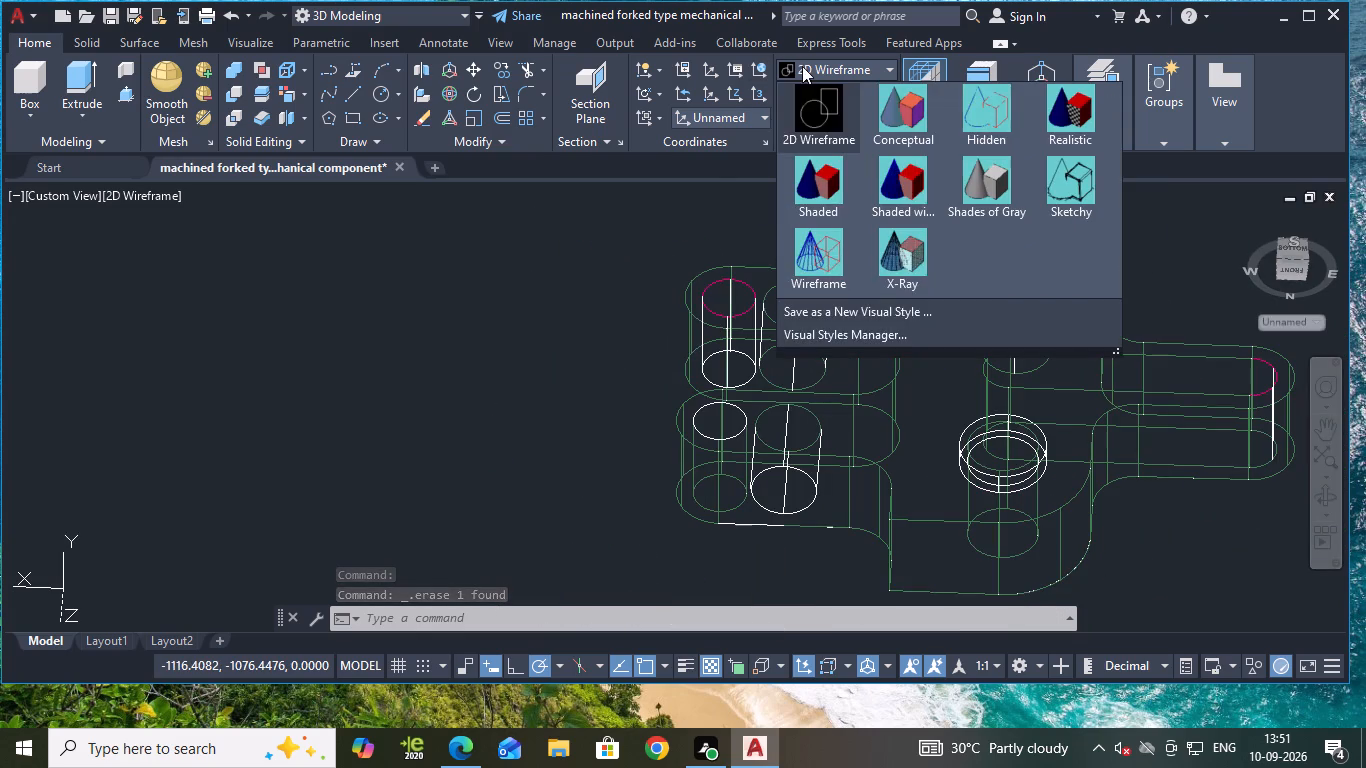
key(Escape)
click(139, 197)
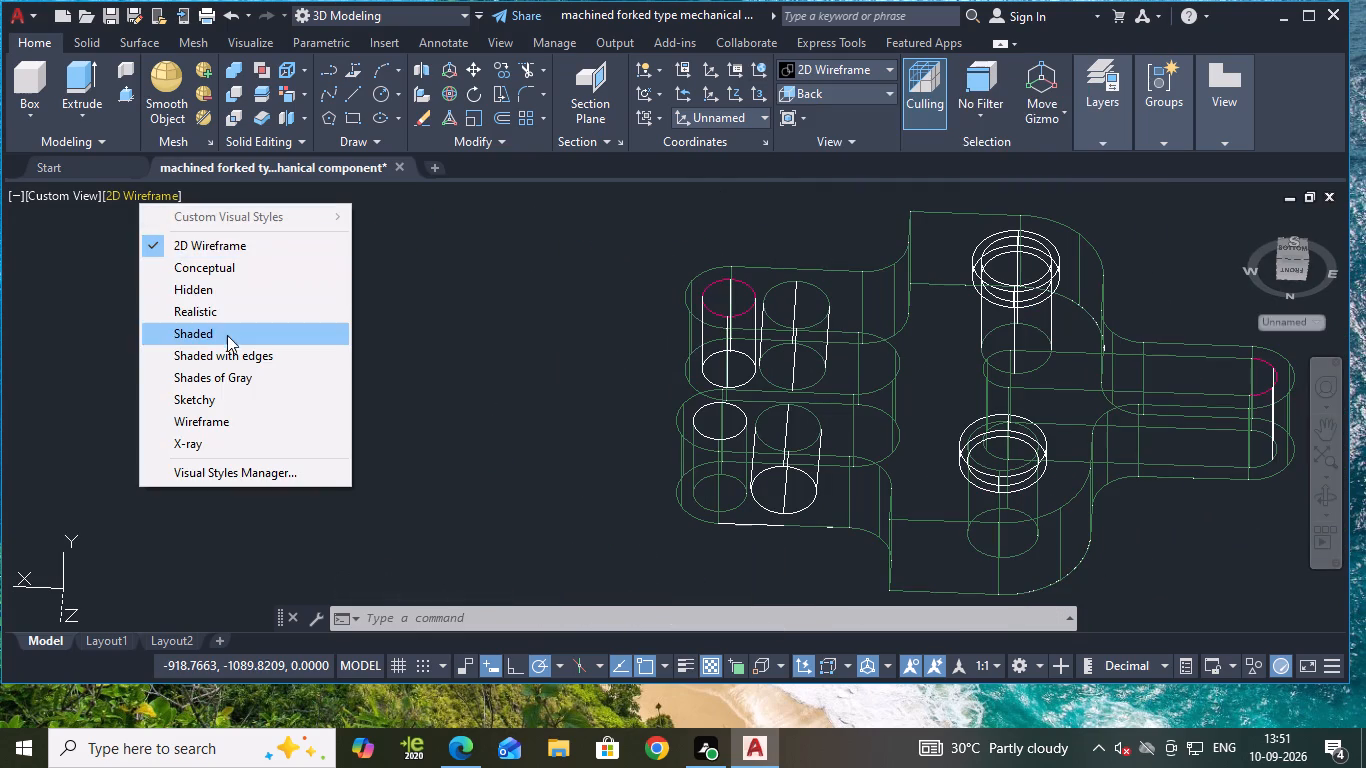
click(231, 351)
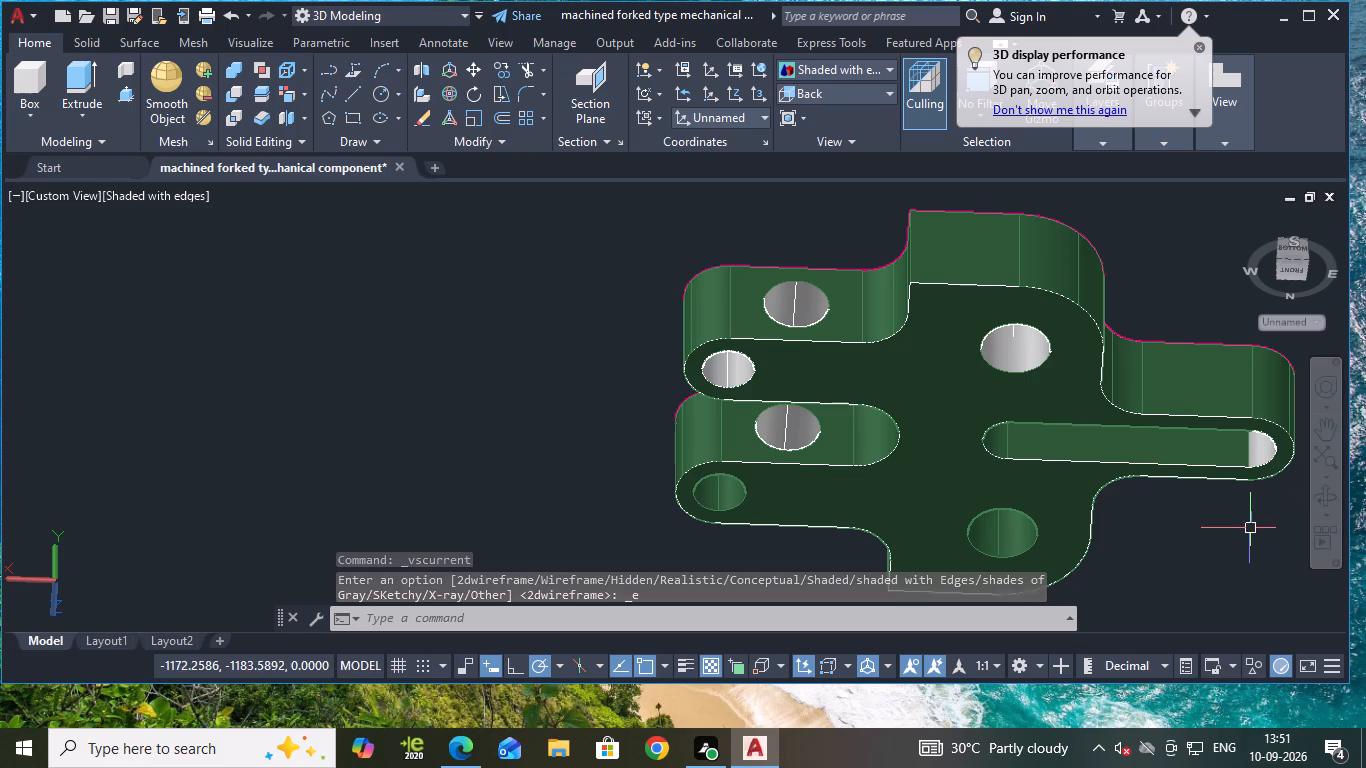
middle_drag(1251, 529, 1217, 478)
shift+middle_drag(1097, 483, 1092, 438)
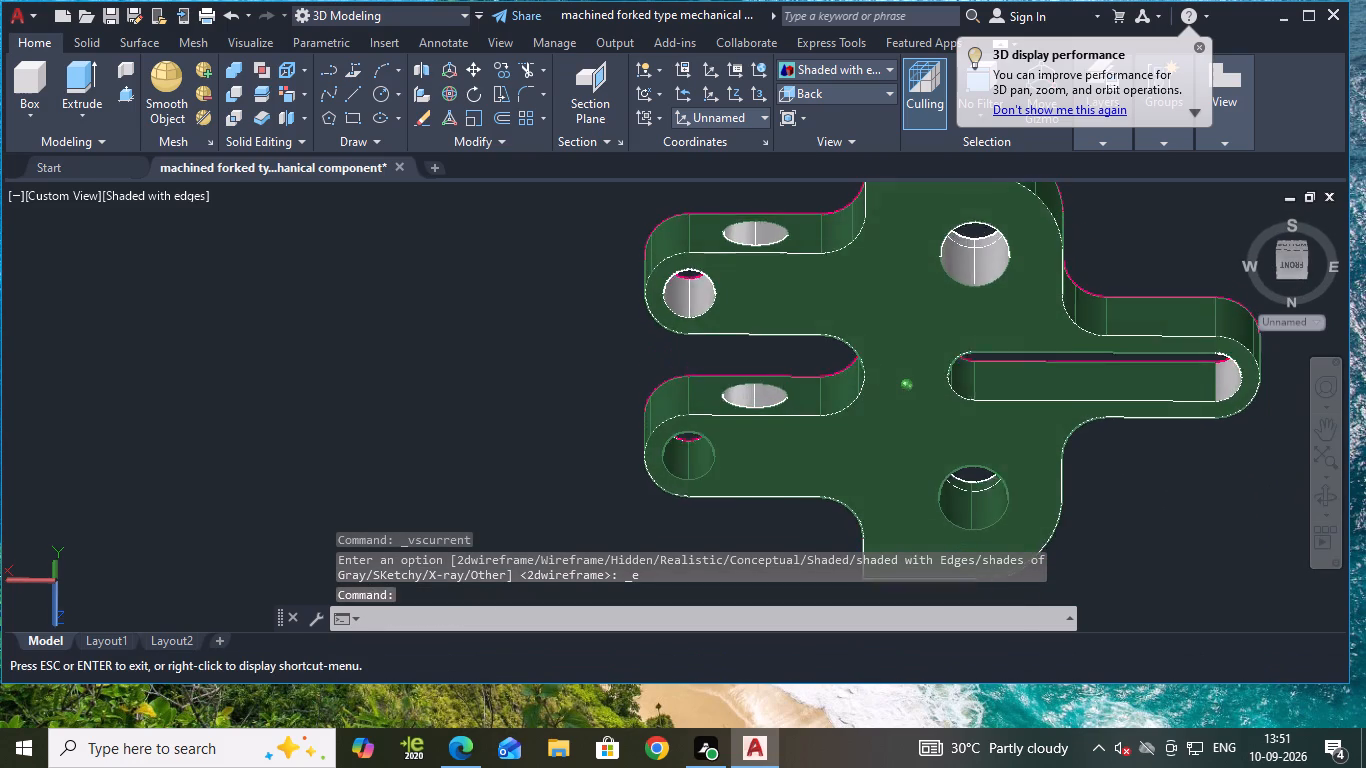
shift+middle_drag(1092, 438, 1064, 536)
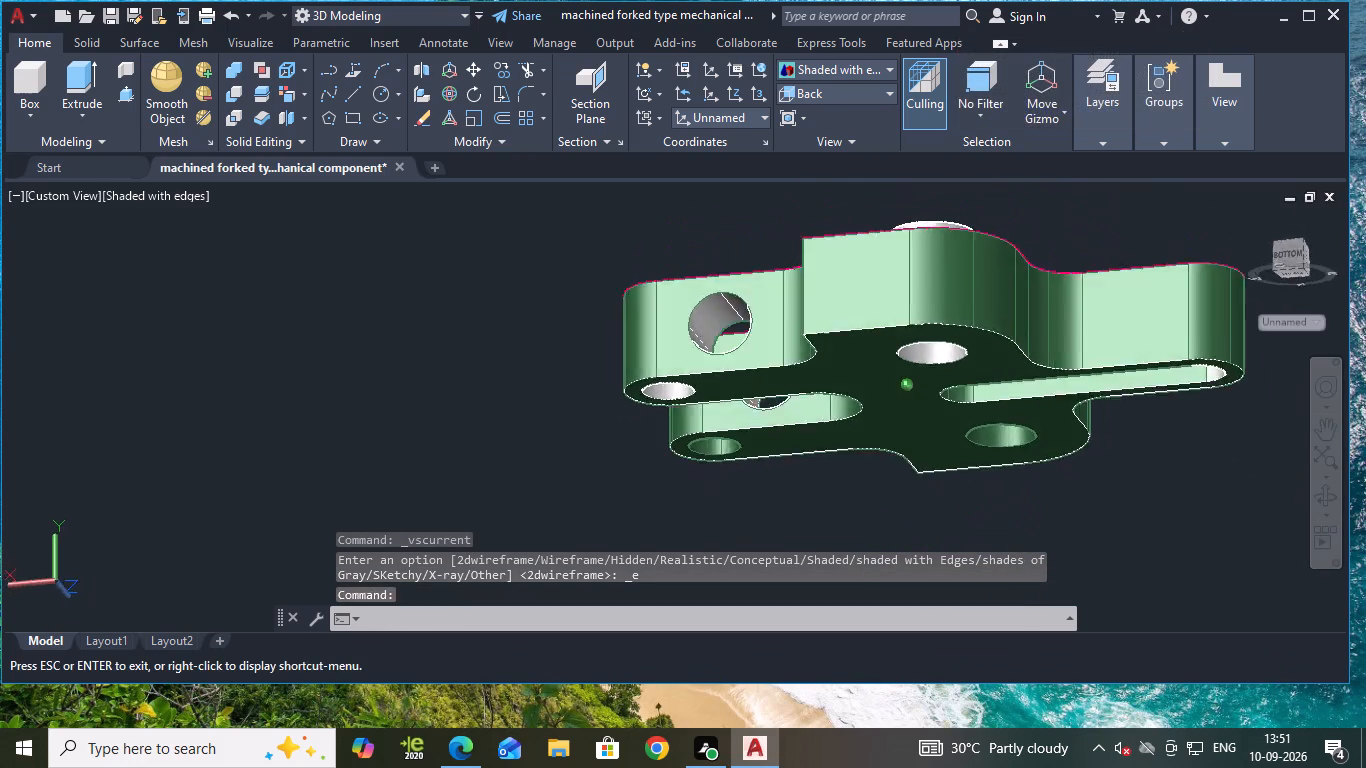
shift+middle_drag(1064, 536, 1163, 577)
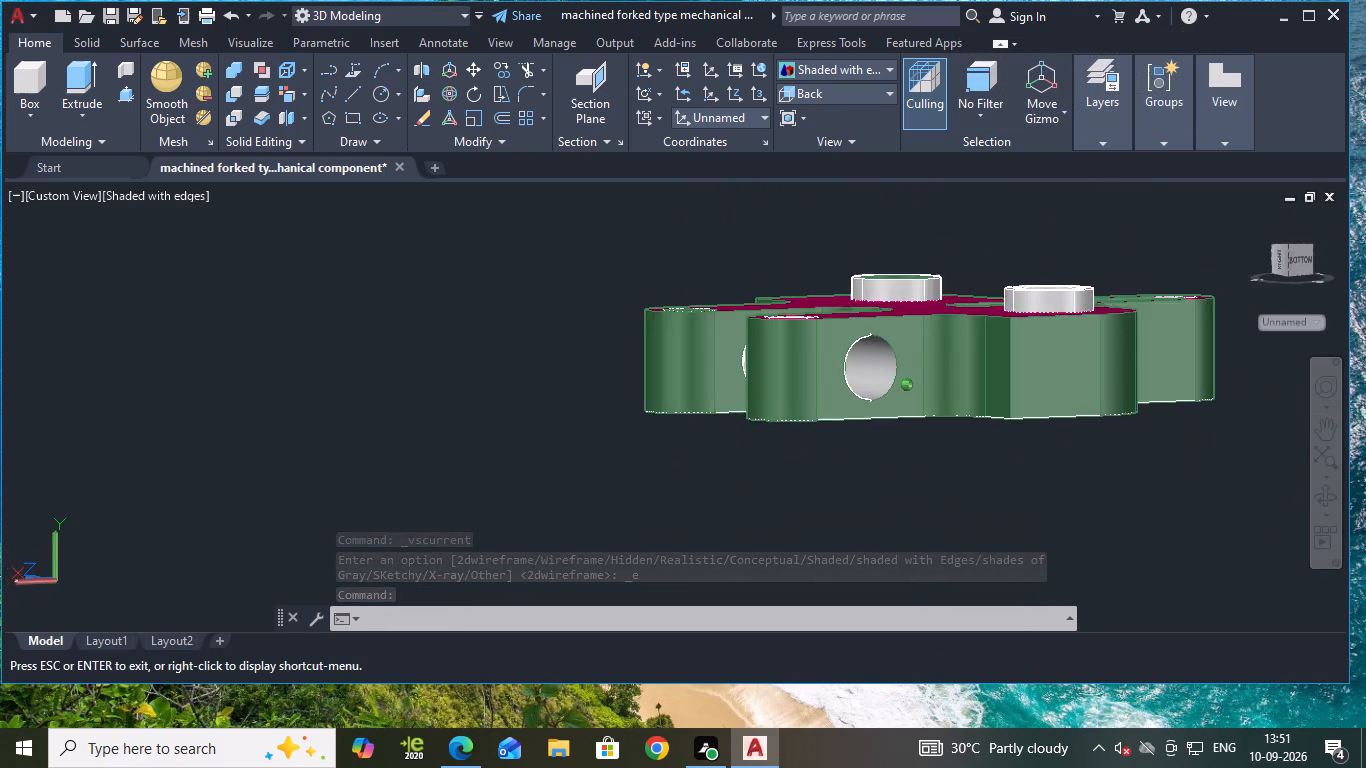
Colour the rounded end face inside the long slot with index colour 107.
shift+middle_drag(1163, 577, 1186, 624)
middle_drag(1160, 473, 1156, 474)
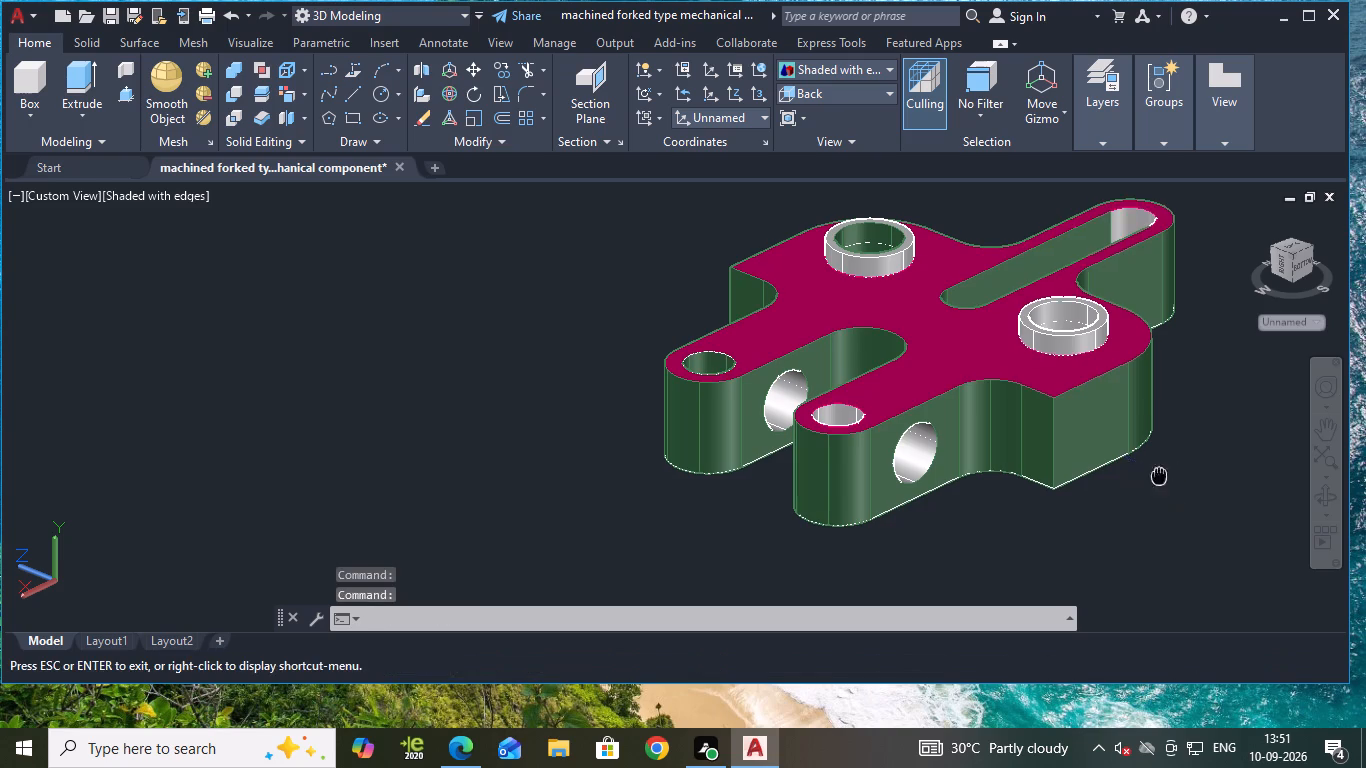
middle_drag(1156, 474, 1050, 532)
scroll(1059, 499, up, 1)
middle_drag(1128, 330, 1118, 398)
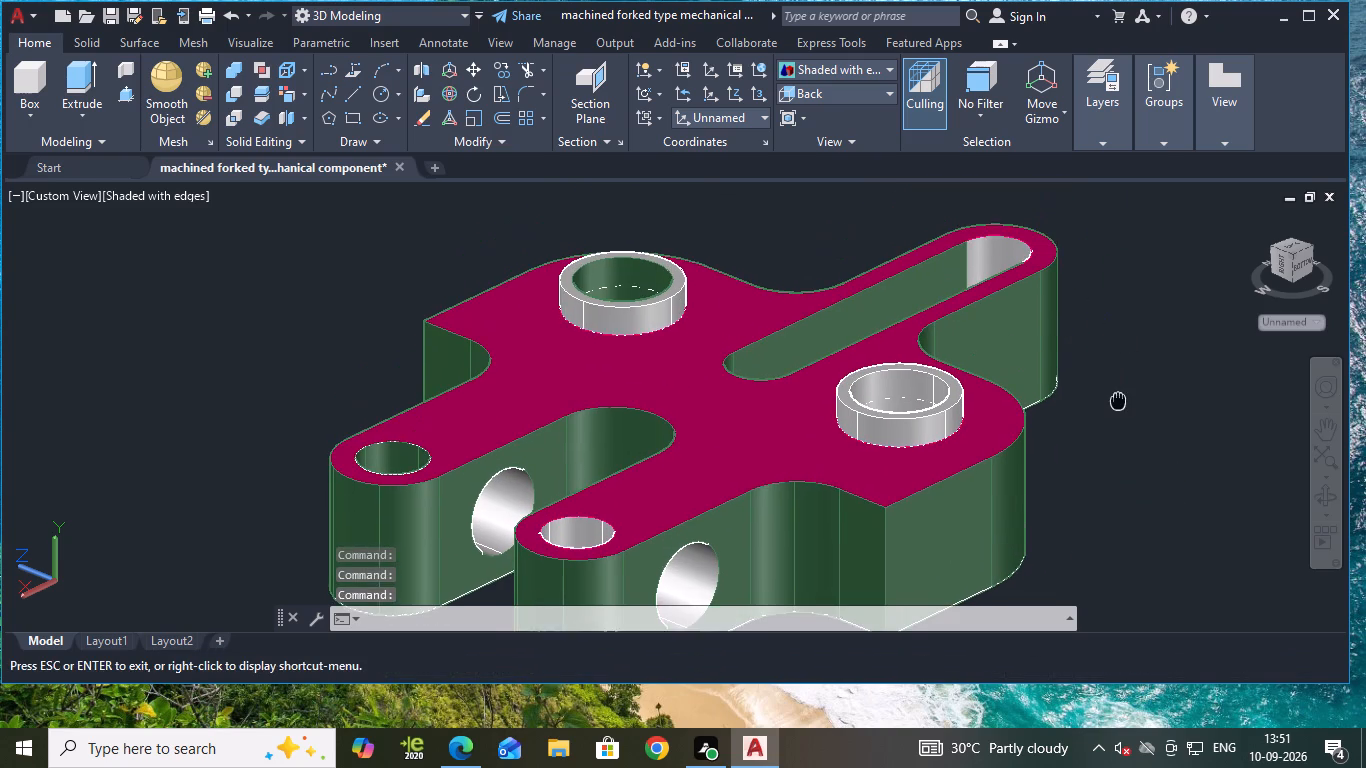
middle_drag(1118, 398, 1115, 403)
shift+middle_drag(859, 244, 920, 266)
middle_drag(1024, 251, 1029, 365)
scroll(929, 318, up, 1)
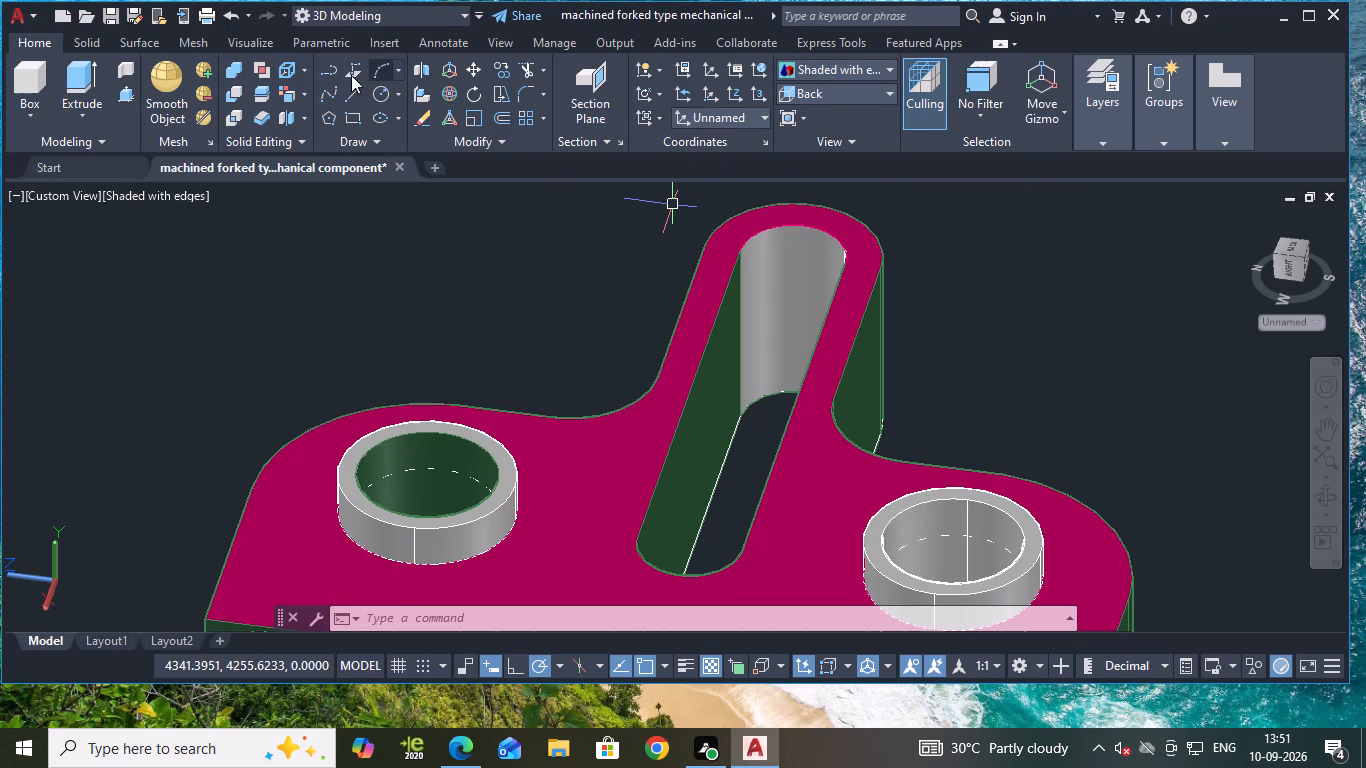
click(289, 94)
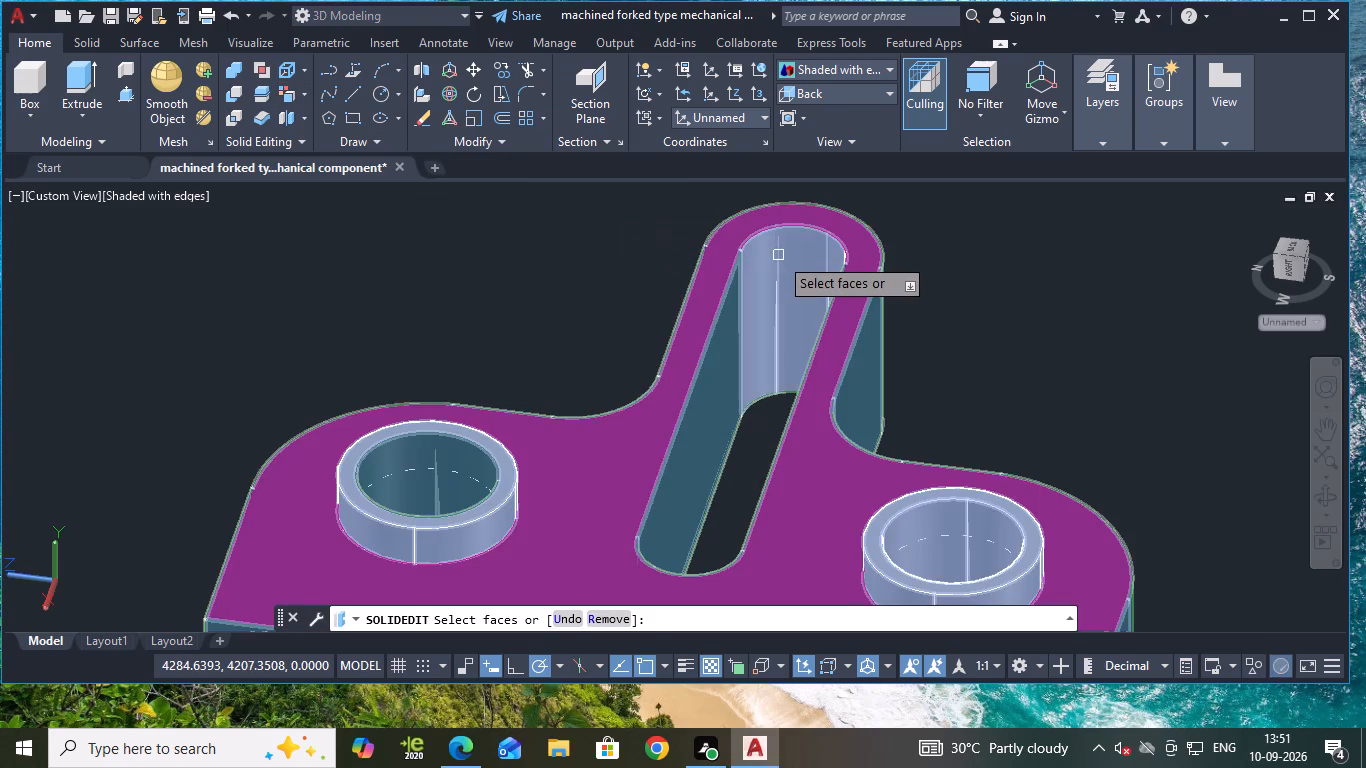
click(779, 256)
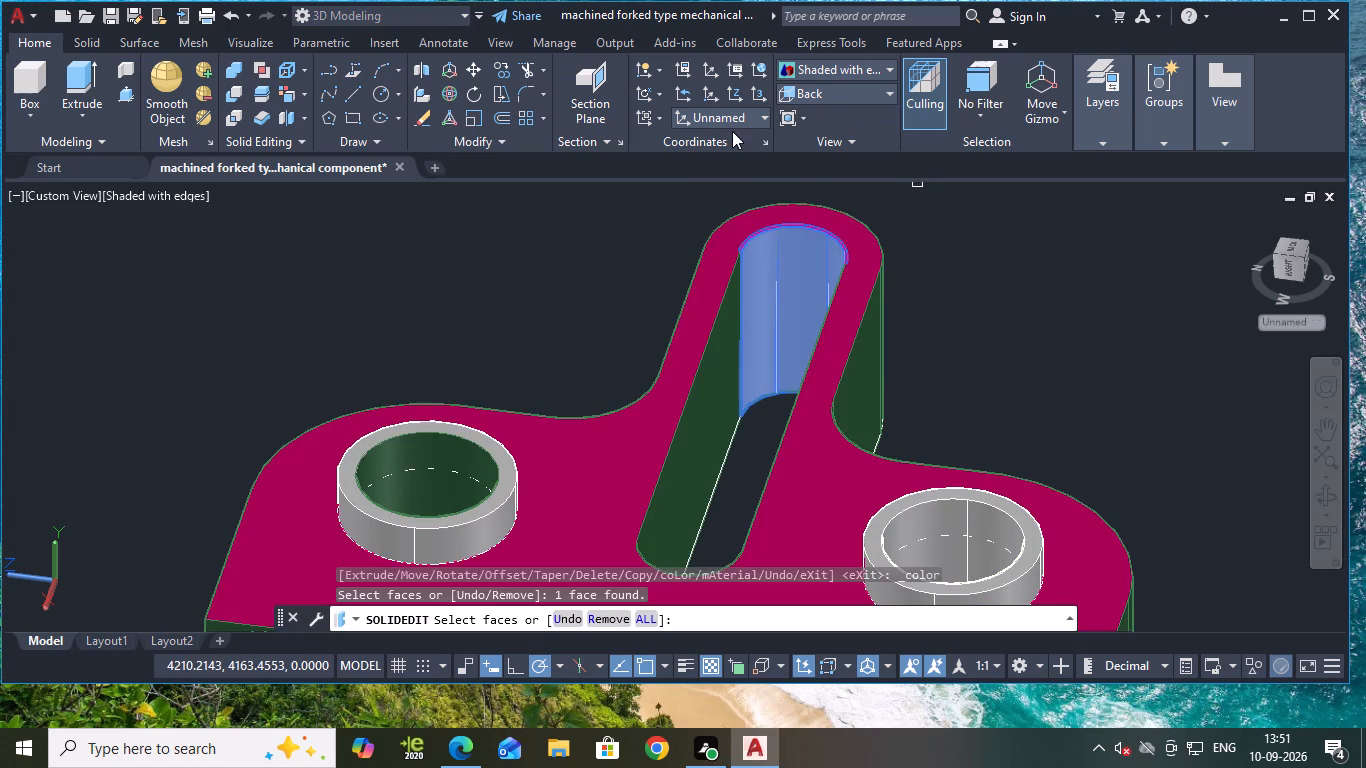
key(Return)
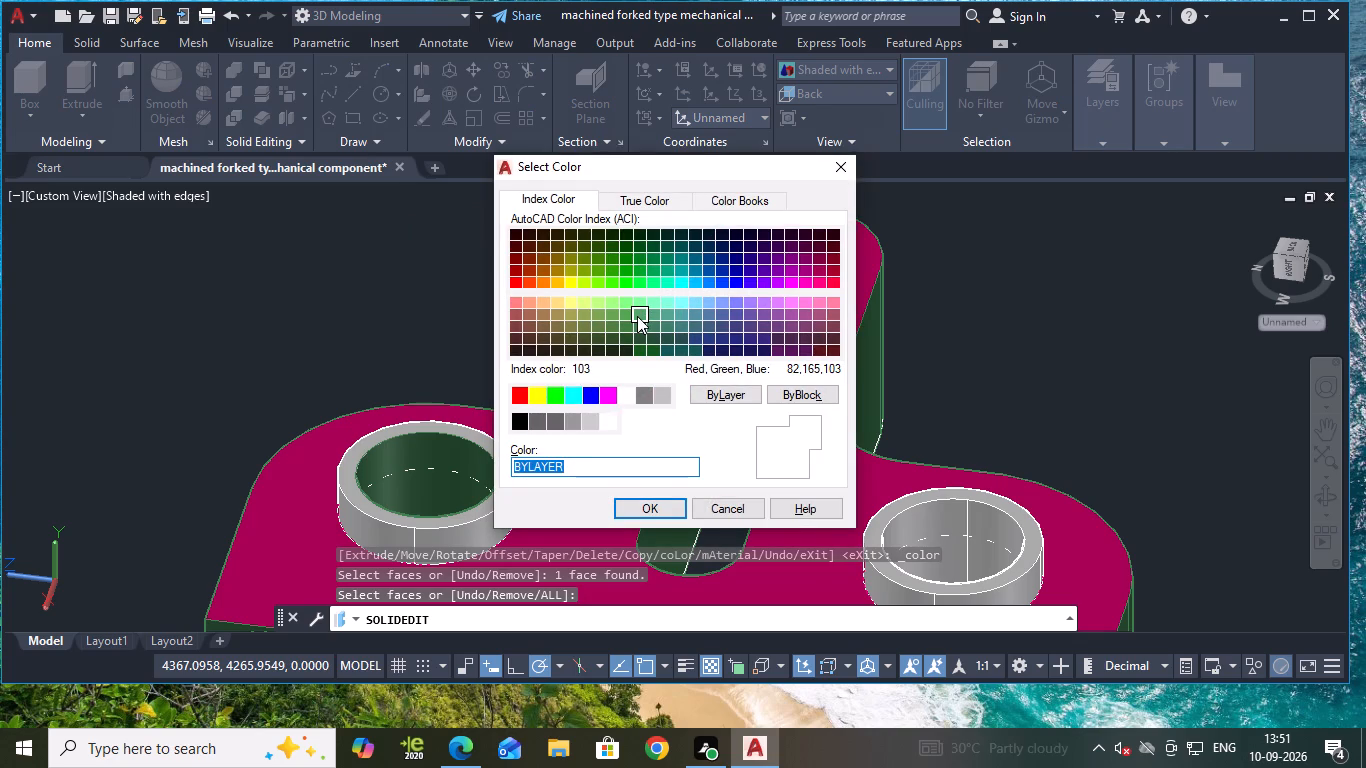
click(646, 342)
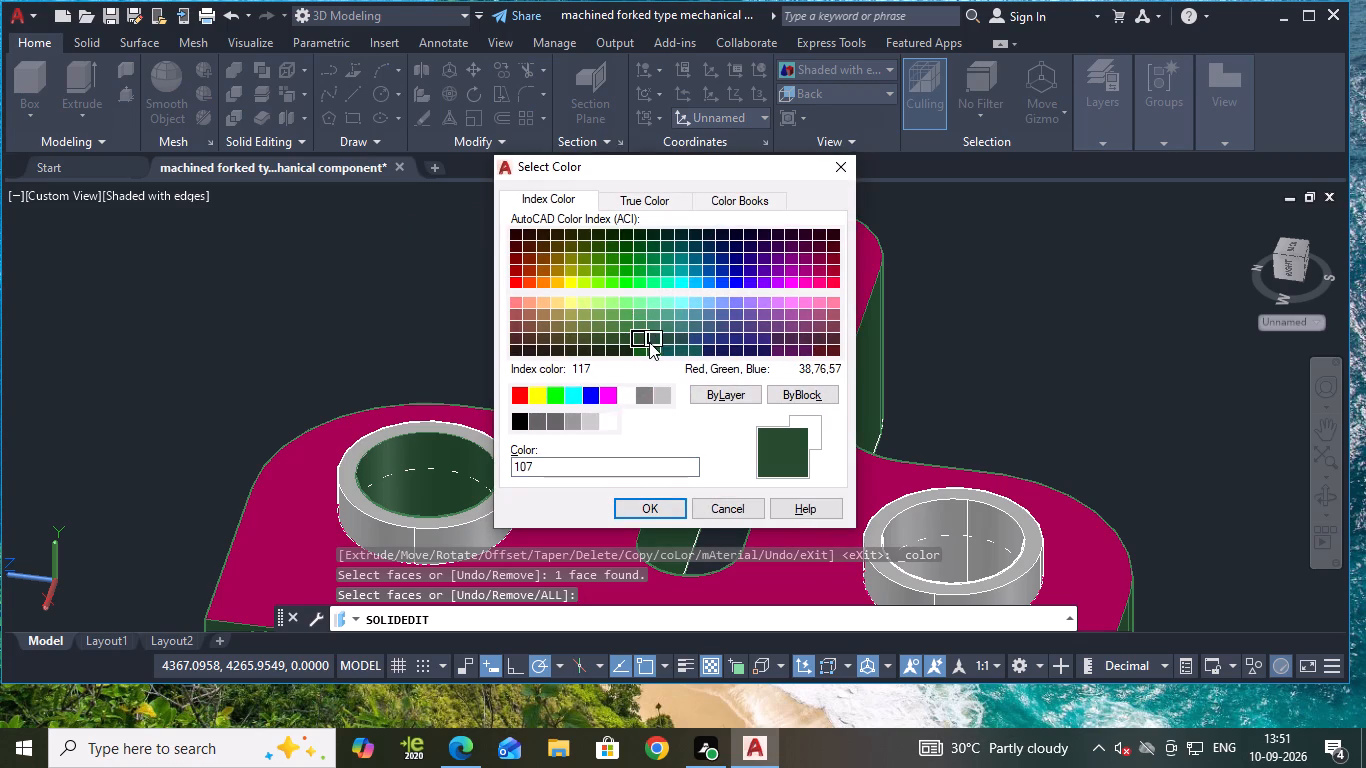
click(645, 517)
key(Return)
key(Return)
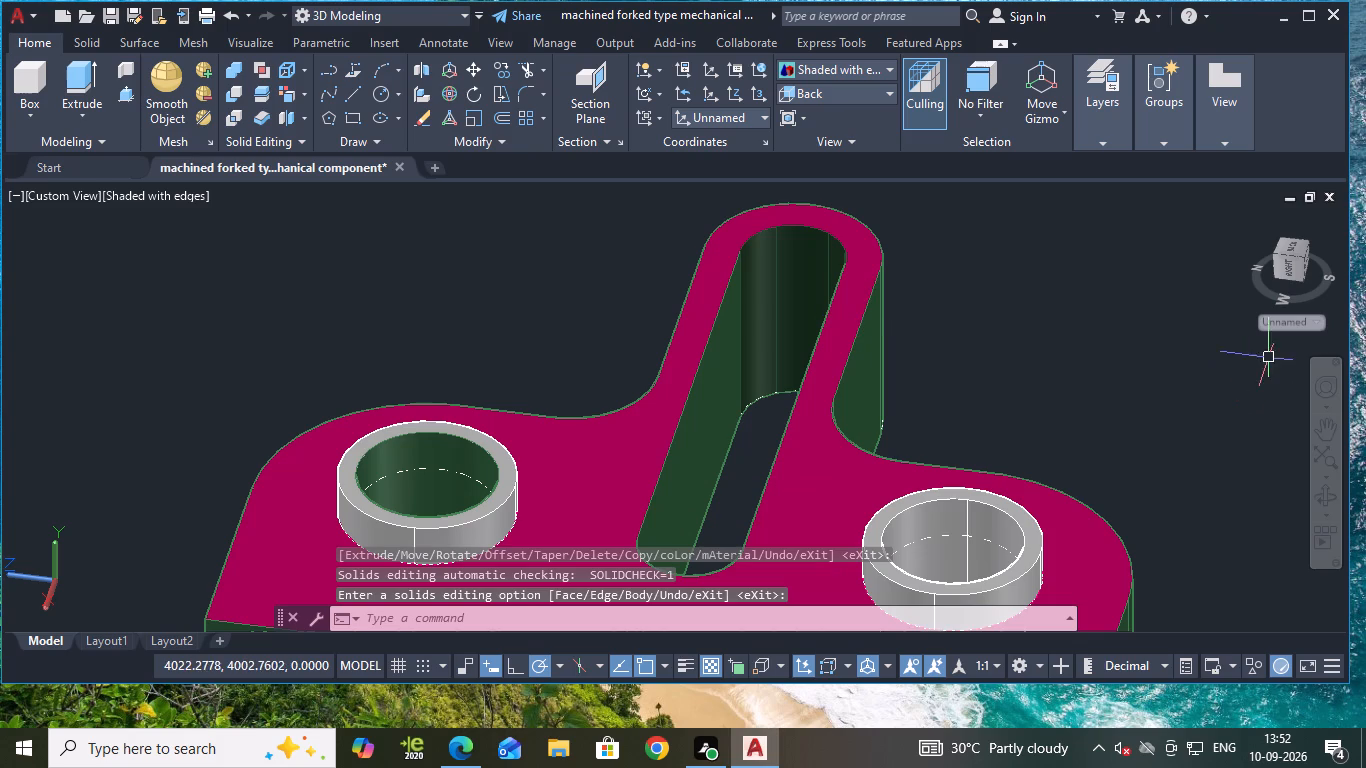
Colour the cross hole walls, both arm end holes, both collar bores and the fork's curved inner end face with index colour 175.
scroll(1294, 393, down, 1)
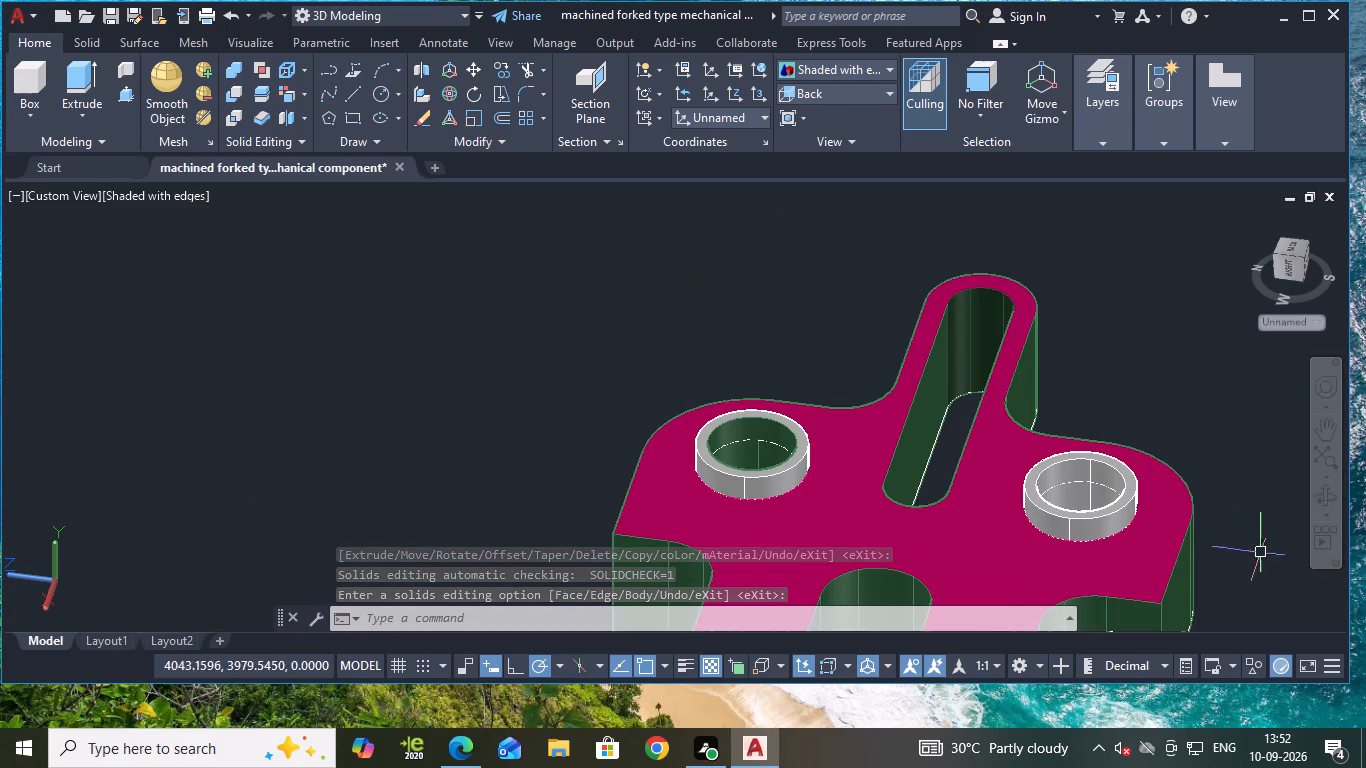
middle_drag(1269, 589, 1195, 504)
scroll(1240, 552, down, 1)
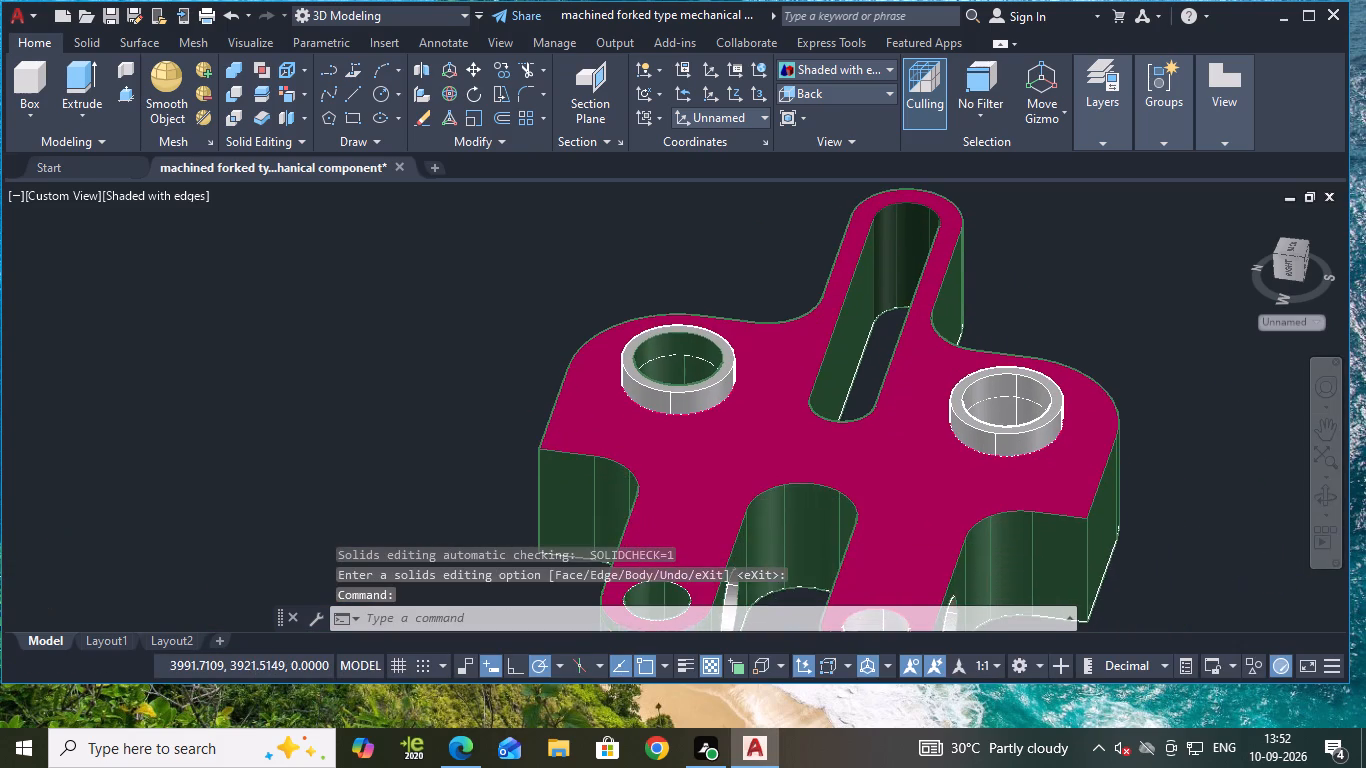
shift+middle_drag(1253, 556, 1081, 491)
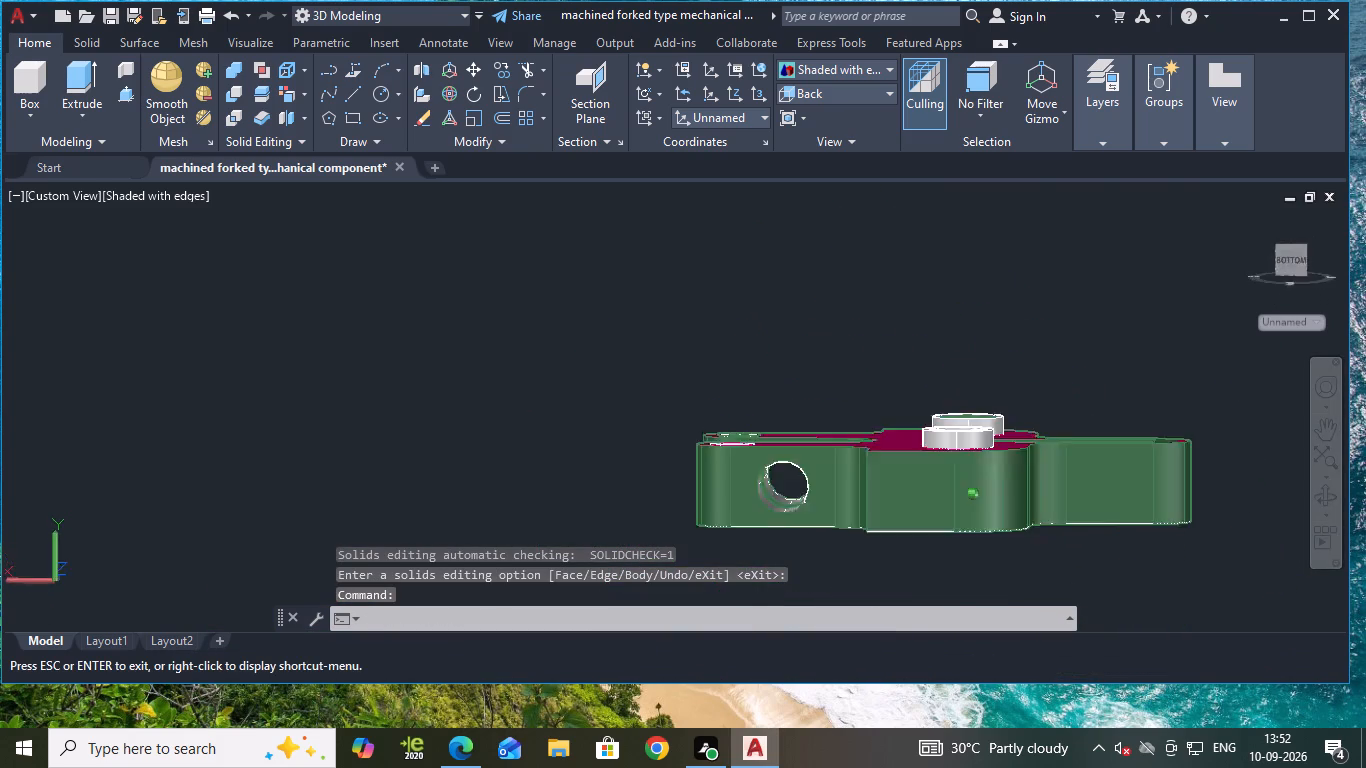
shift+middle_drag(1081, 491, 1206, 526)
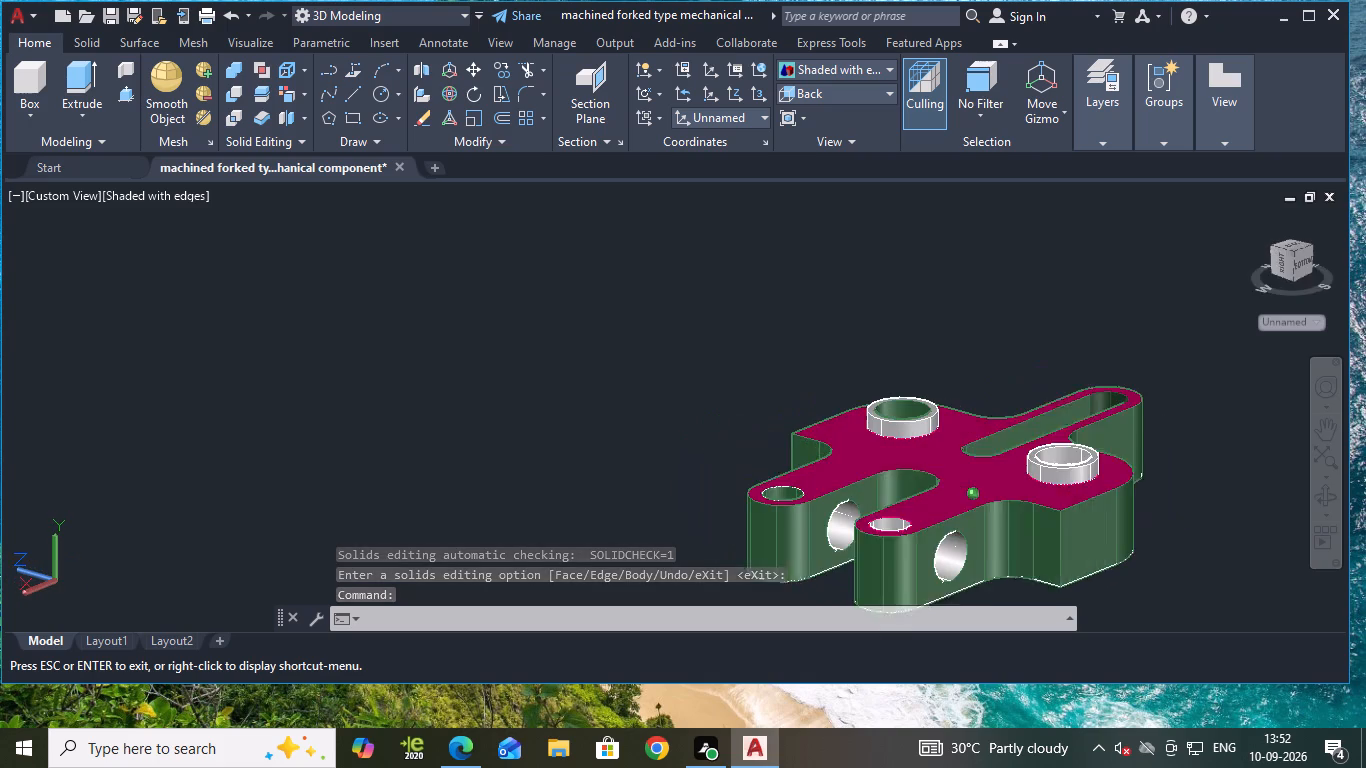
shift+middle_drag(1206, 526, 1208, 533)
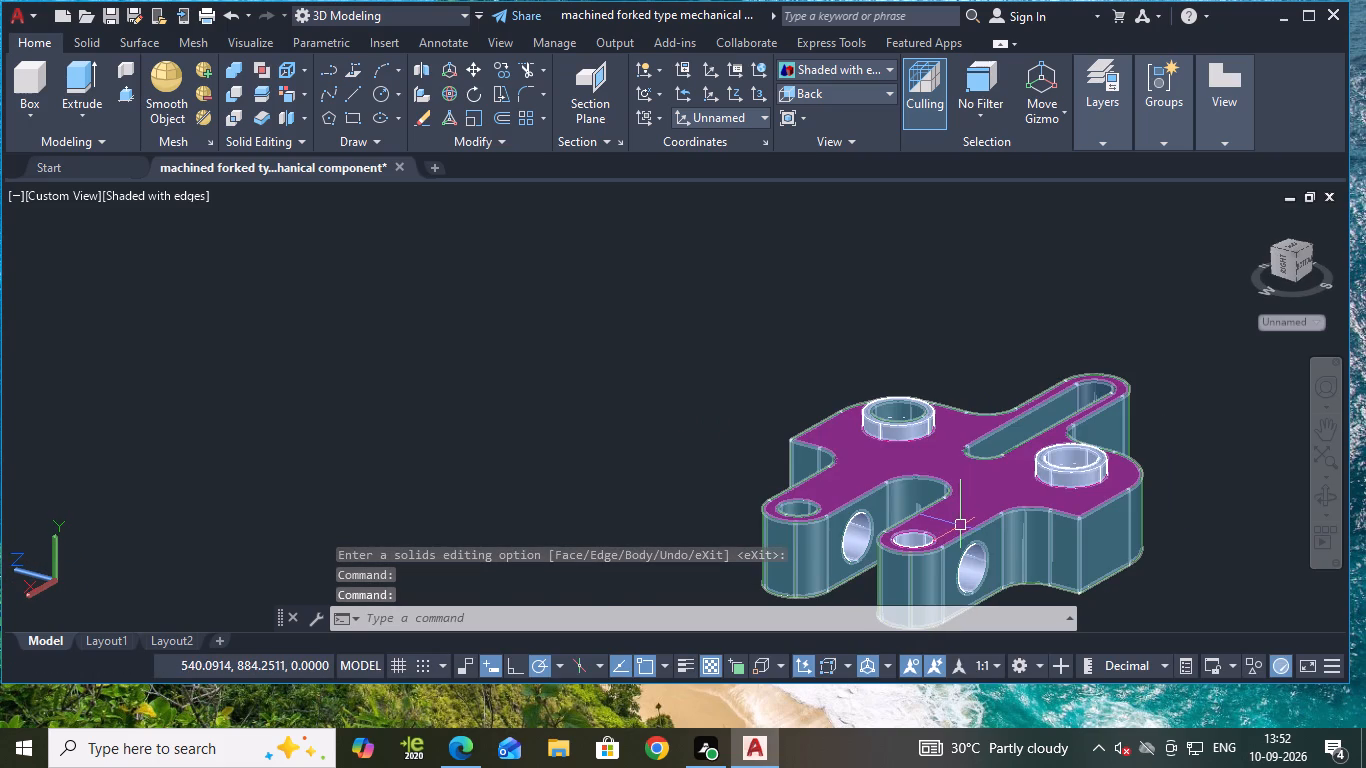
middle_drag(580, 499, 571, 434)
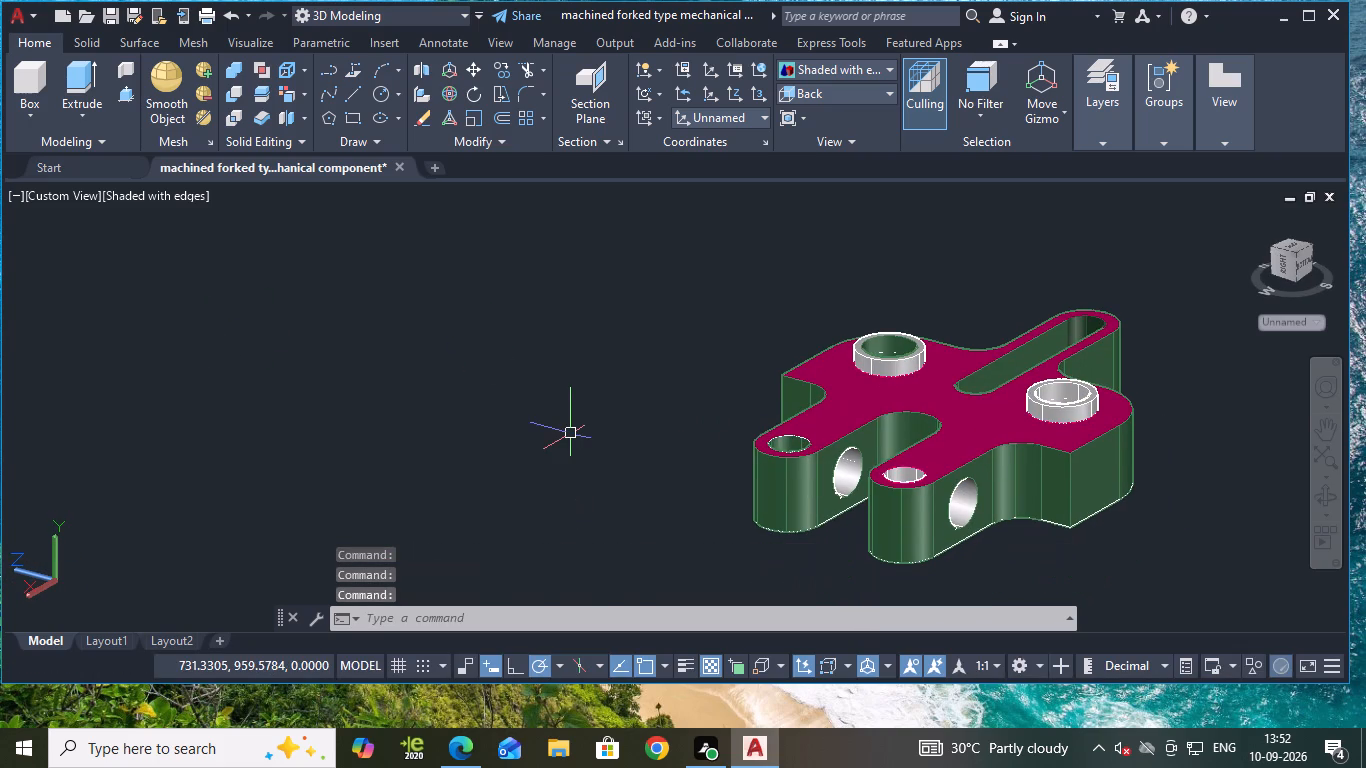
scroll(571, 434, up, 1)
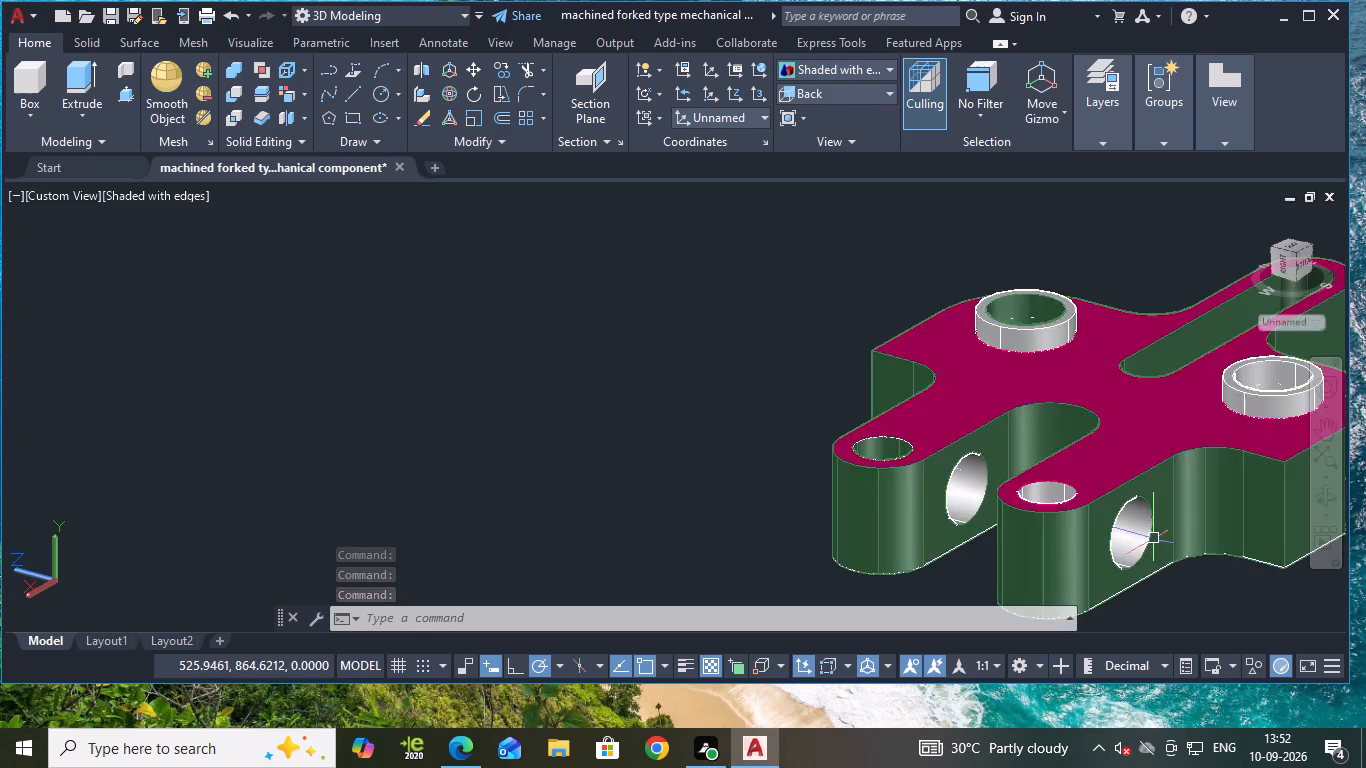
click(288, 101)
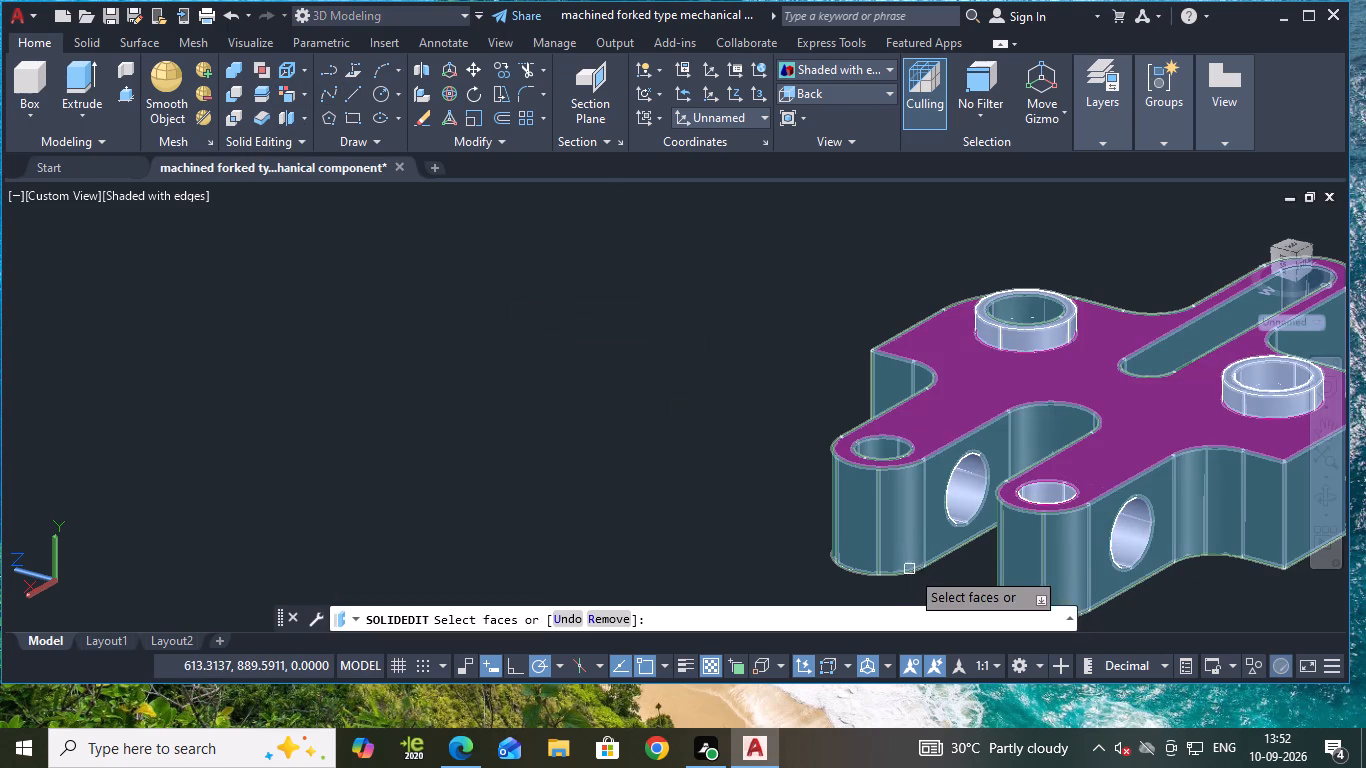
click(972, 499)
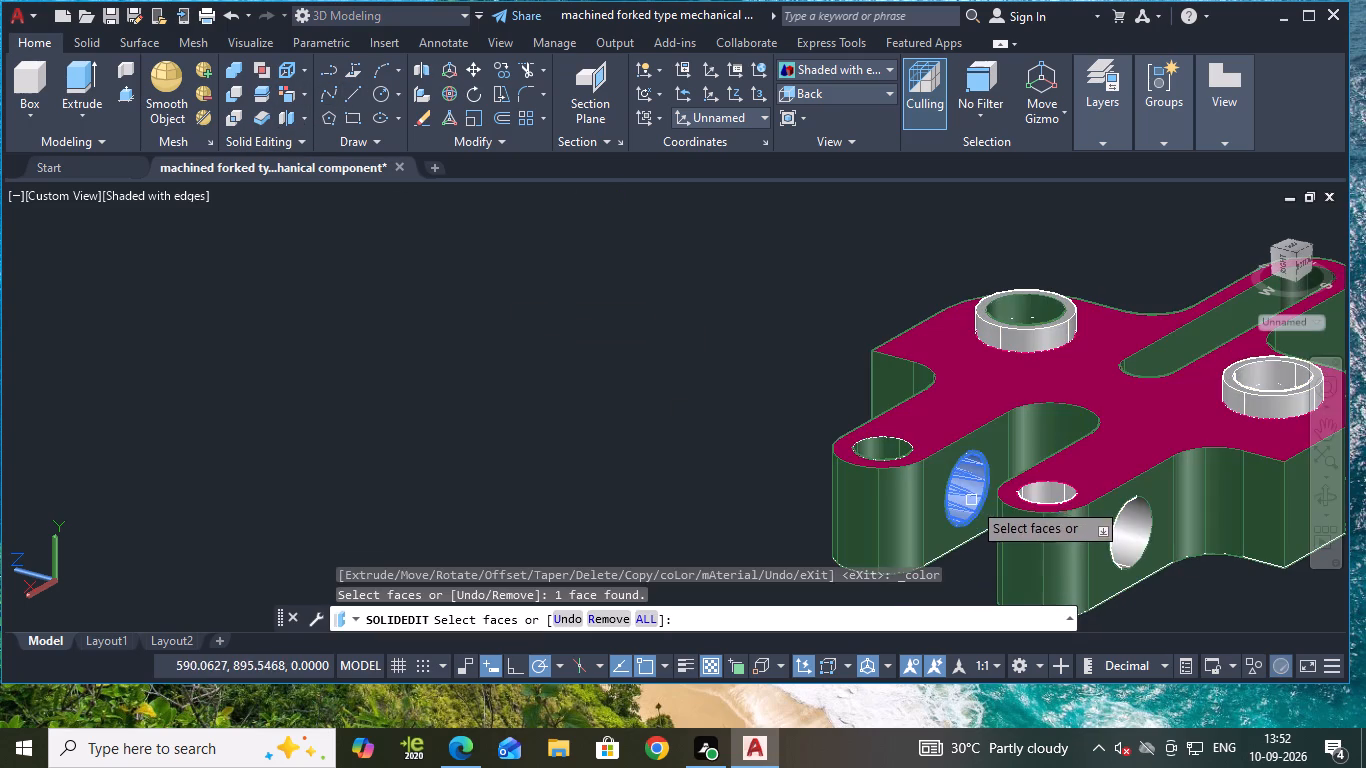
click(1134, 539)
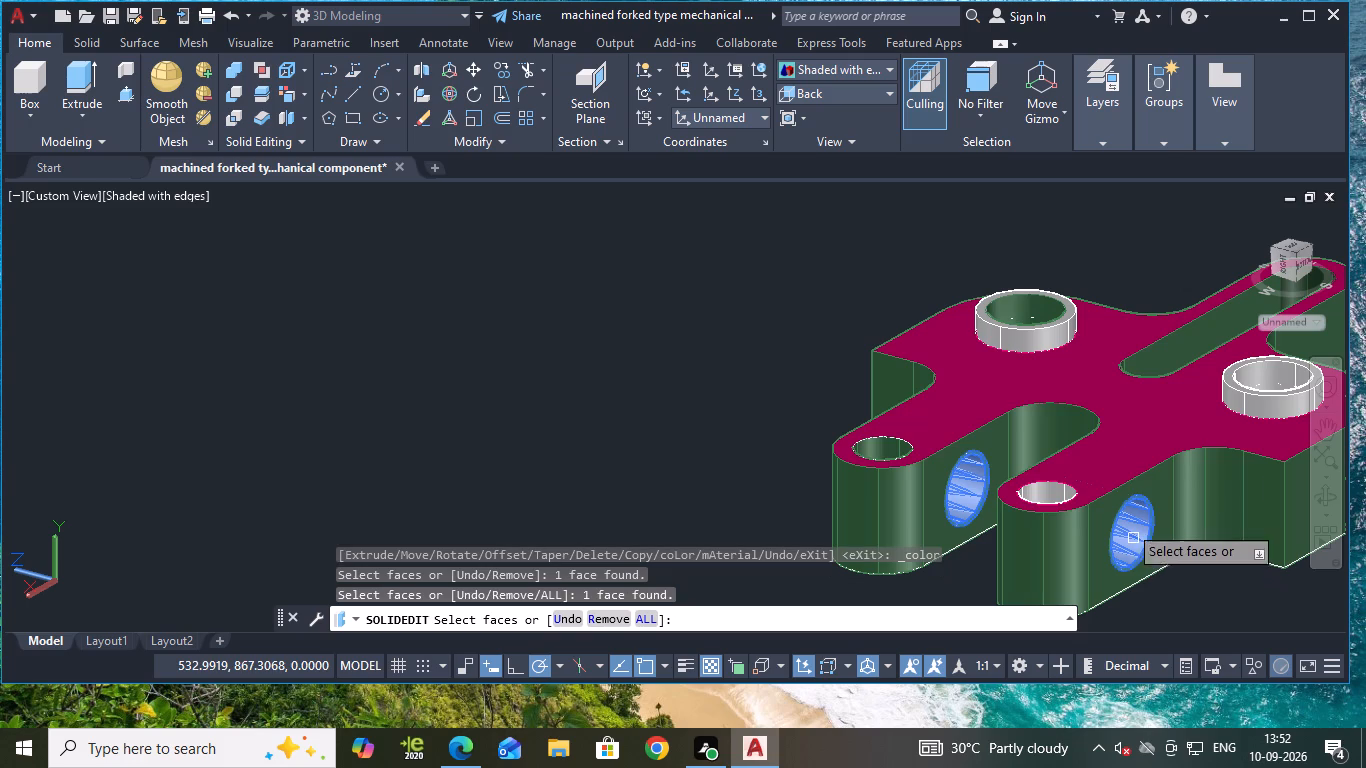
click(1052, 492)
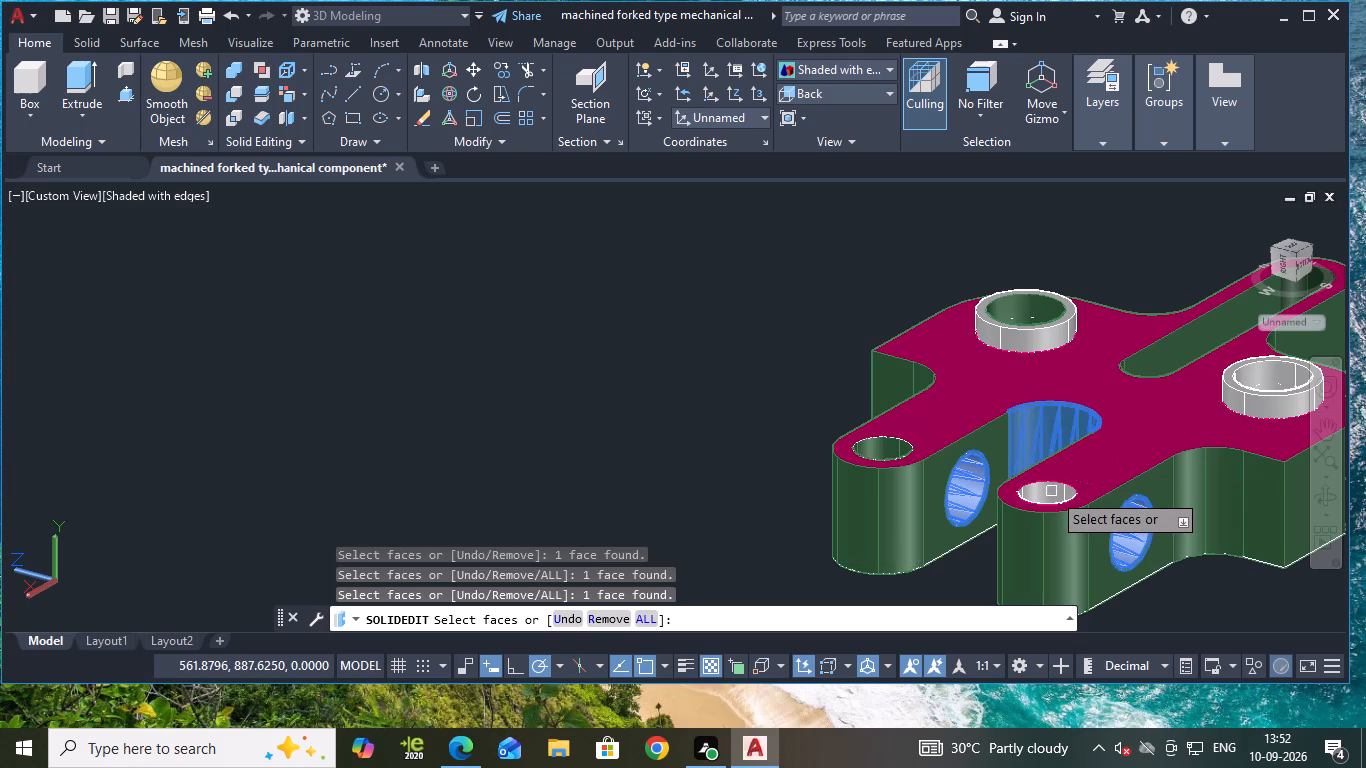
click(1052, 492)
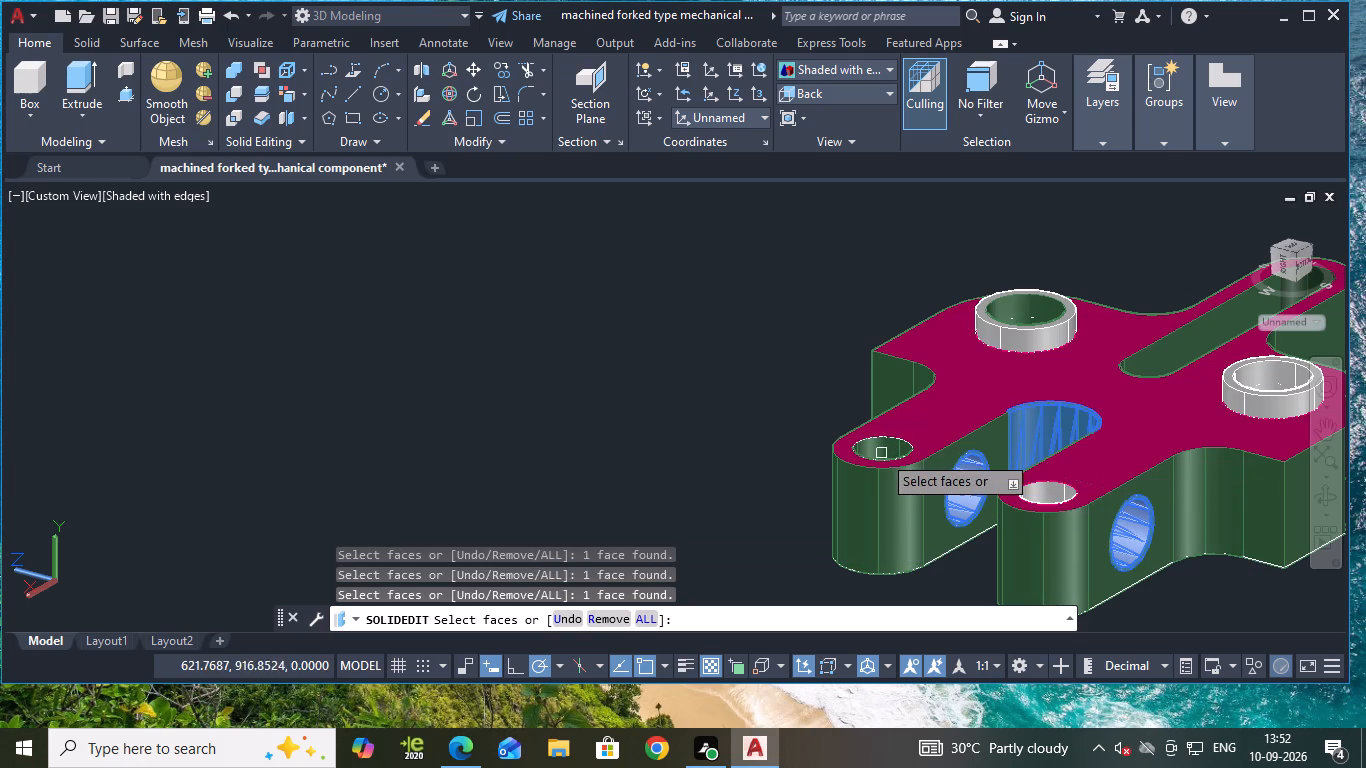
click(881, 454)
shift+middle_drag(1231, 609, 1165, 472)
click(903, 345)
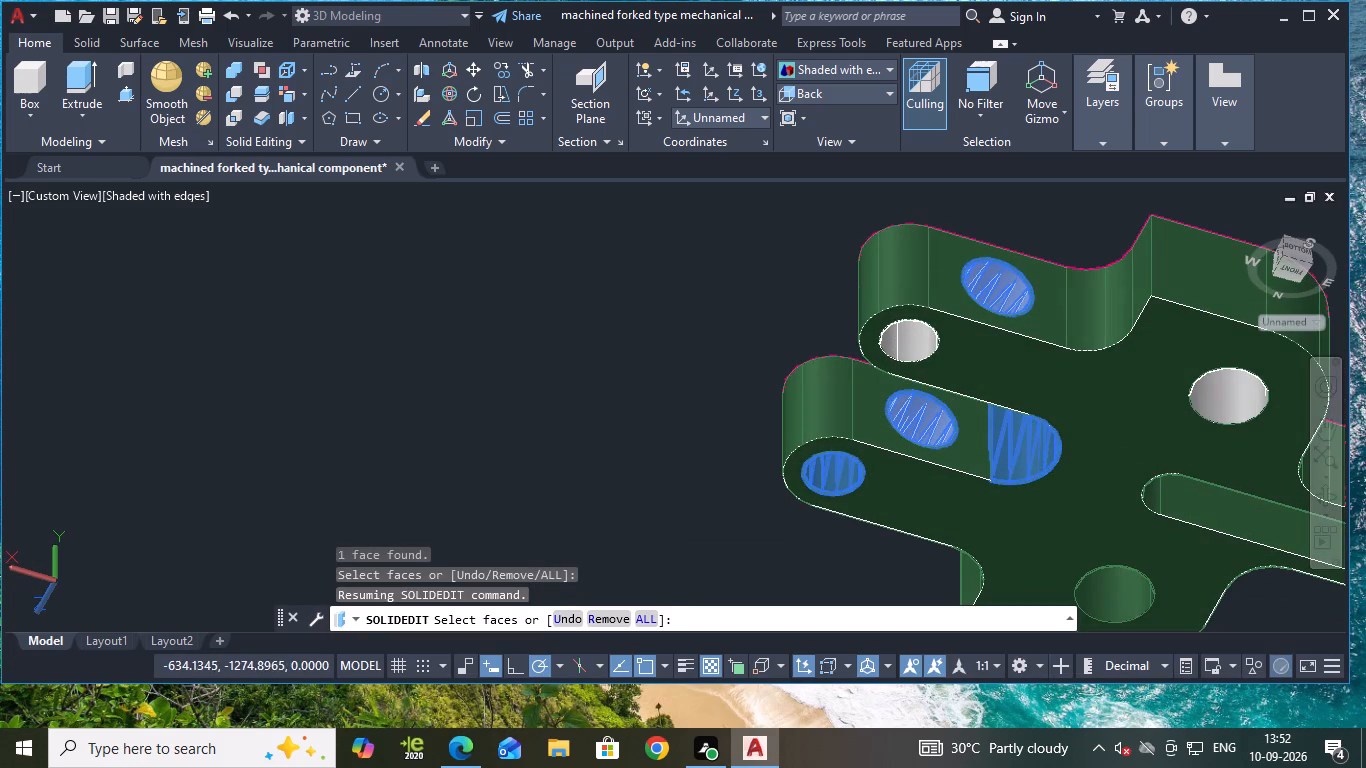
click(1238, 396)
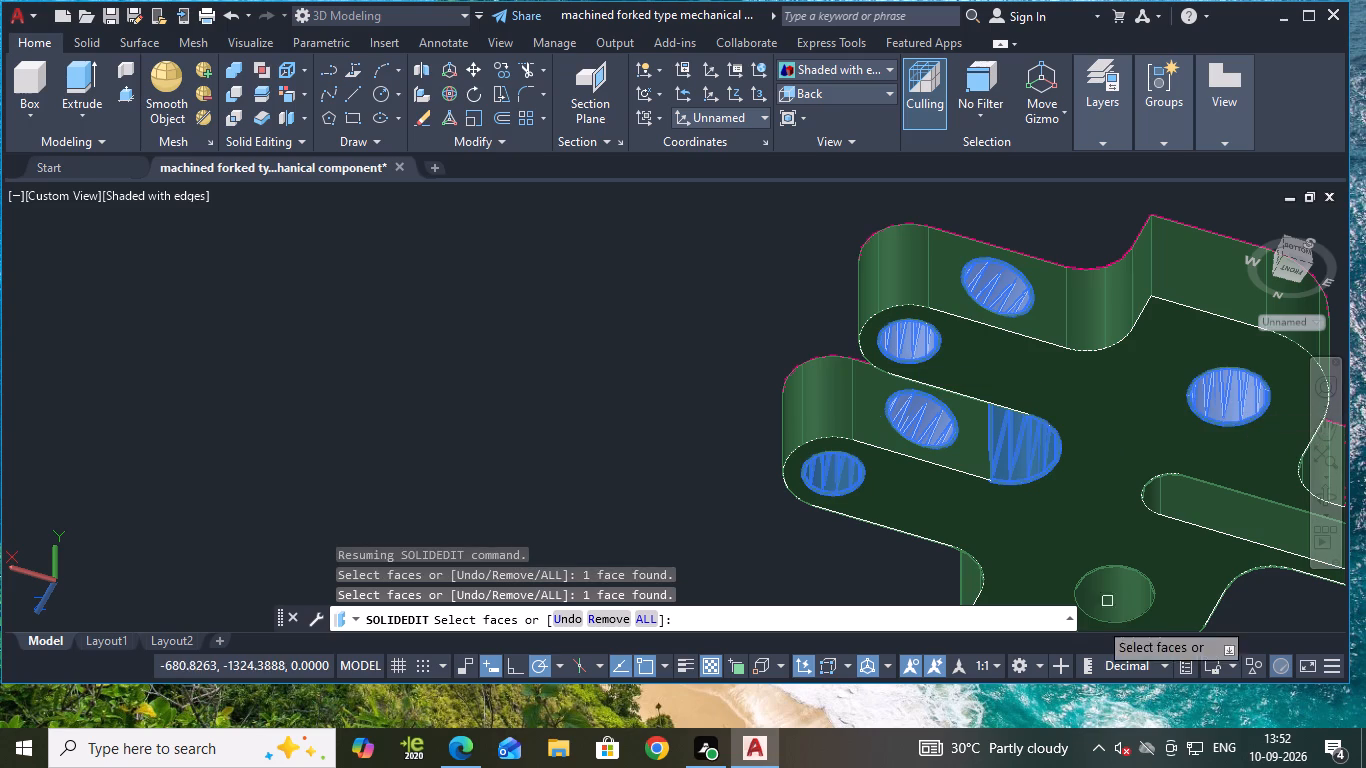
click(1109, 599)
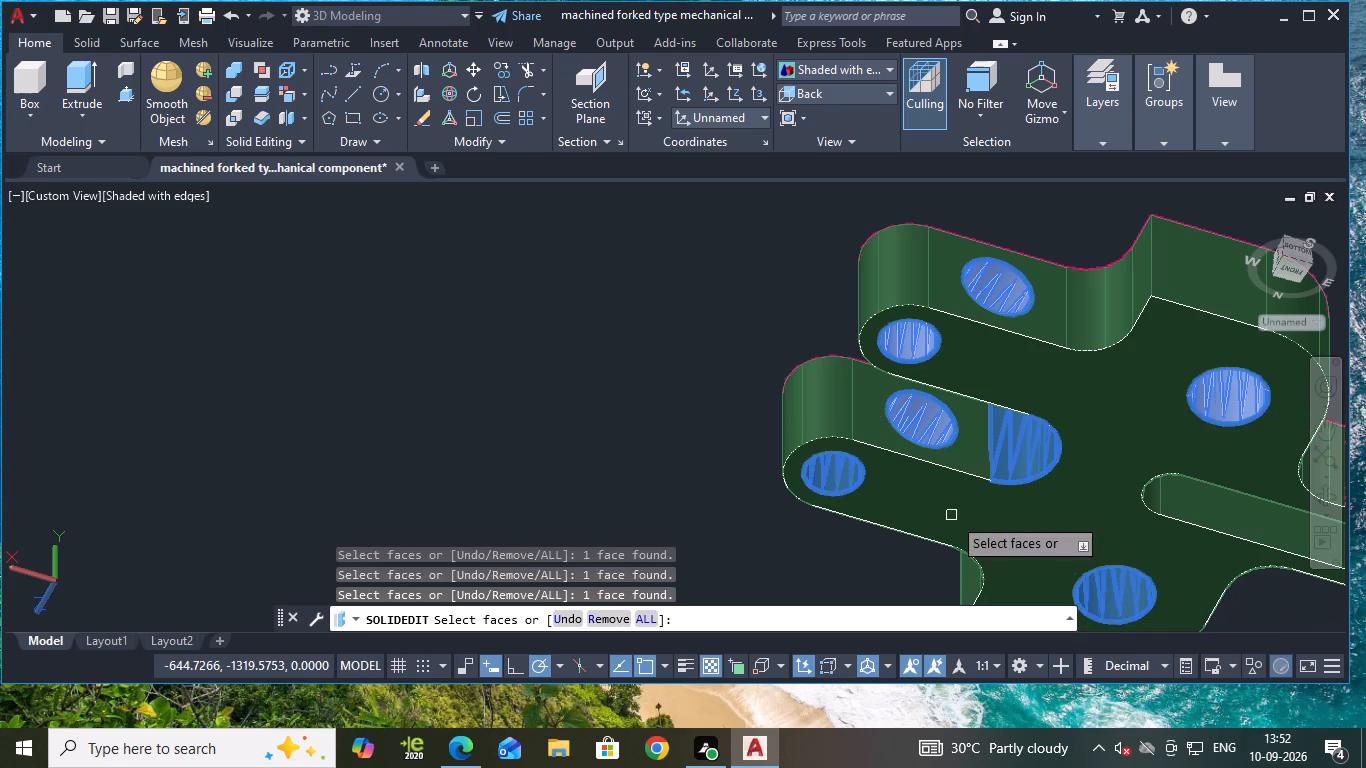
key(Return)
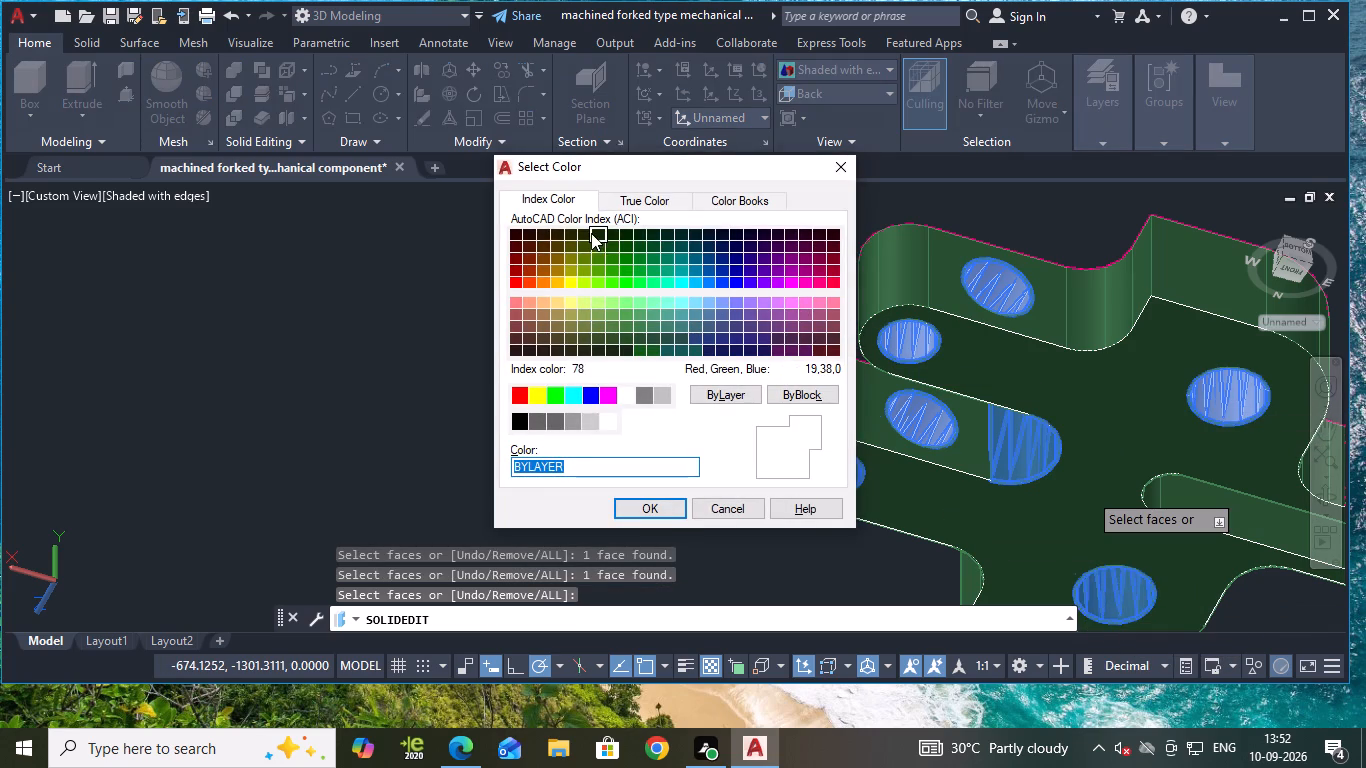
click(574, 341)
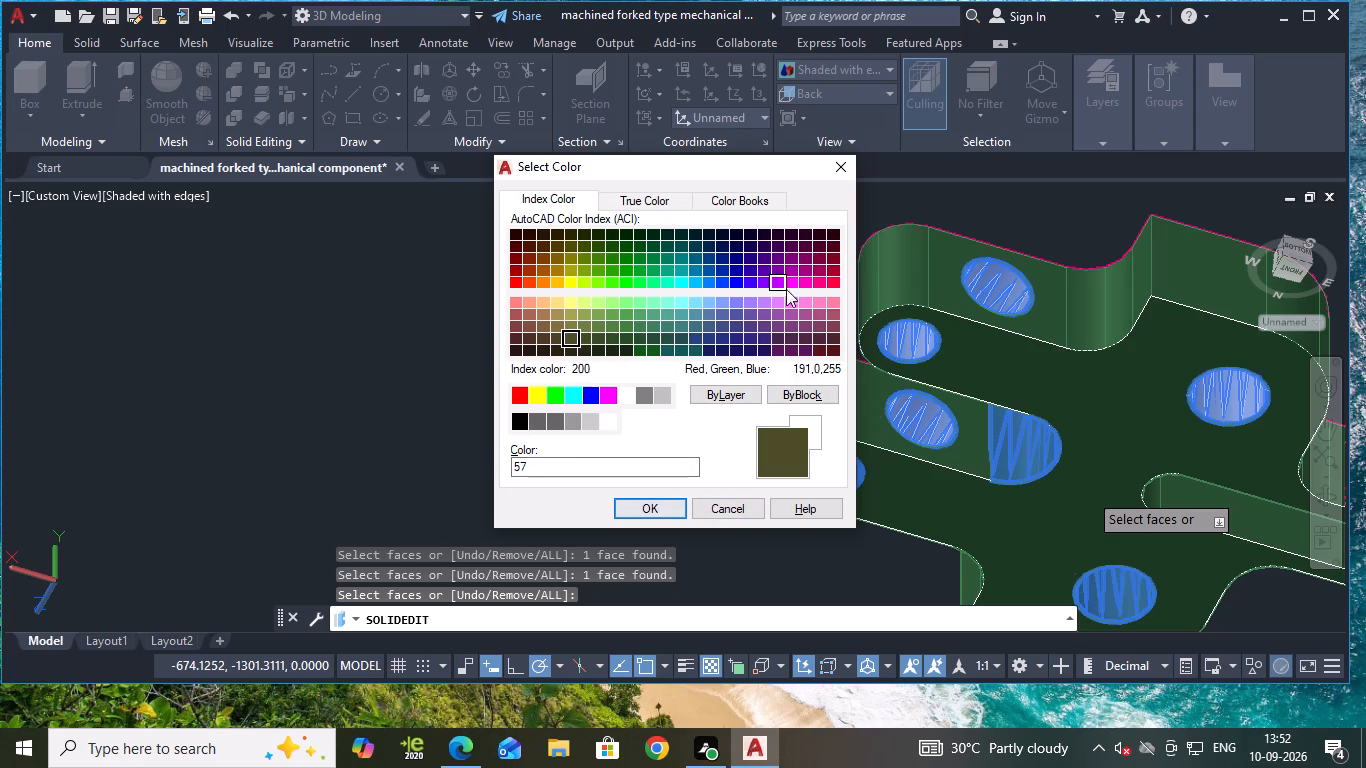
click(733, 330)
click(629, 508)
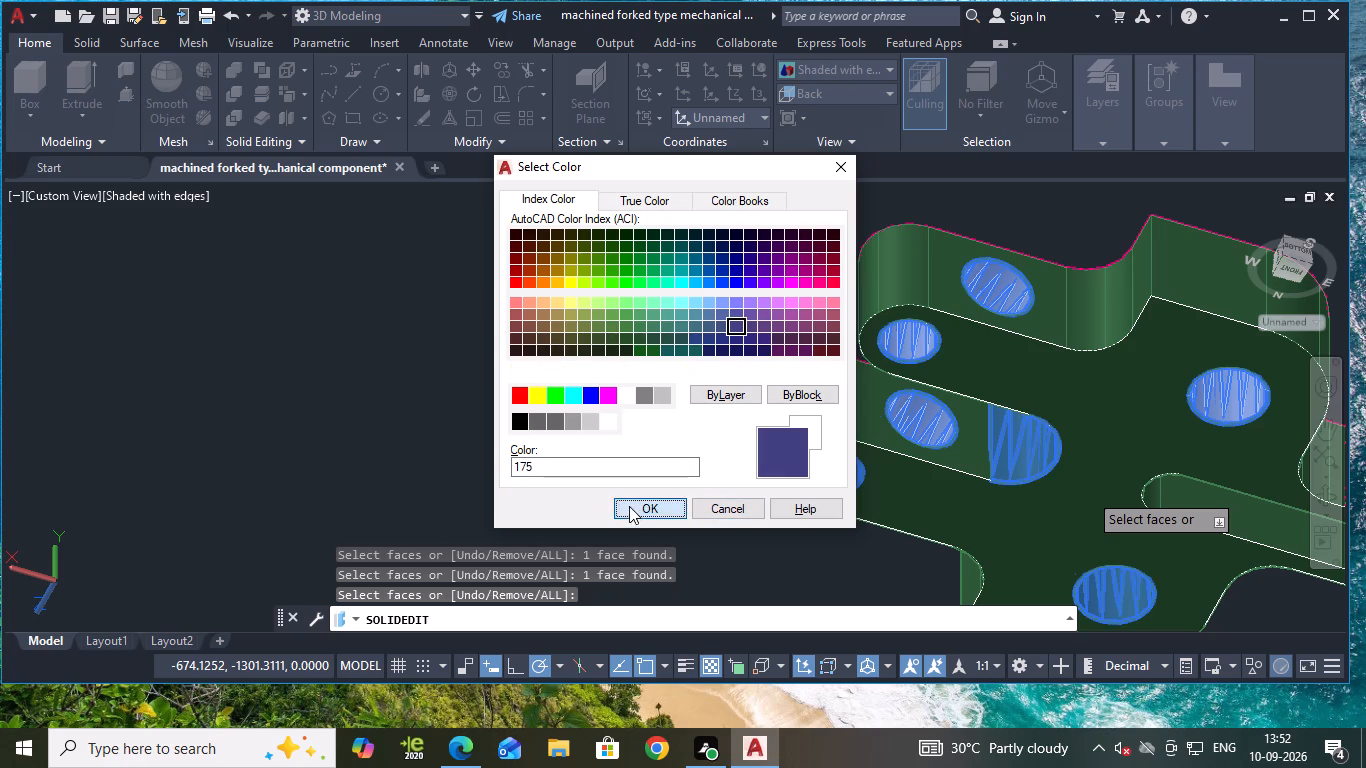
key(Return)
key(Return)
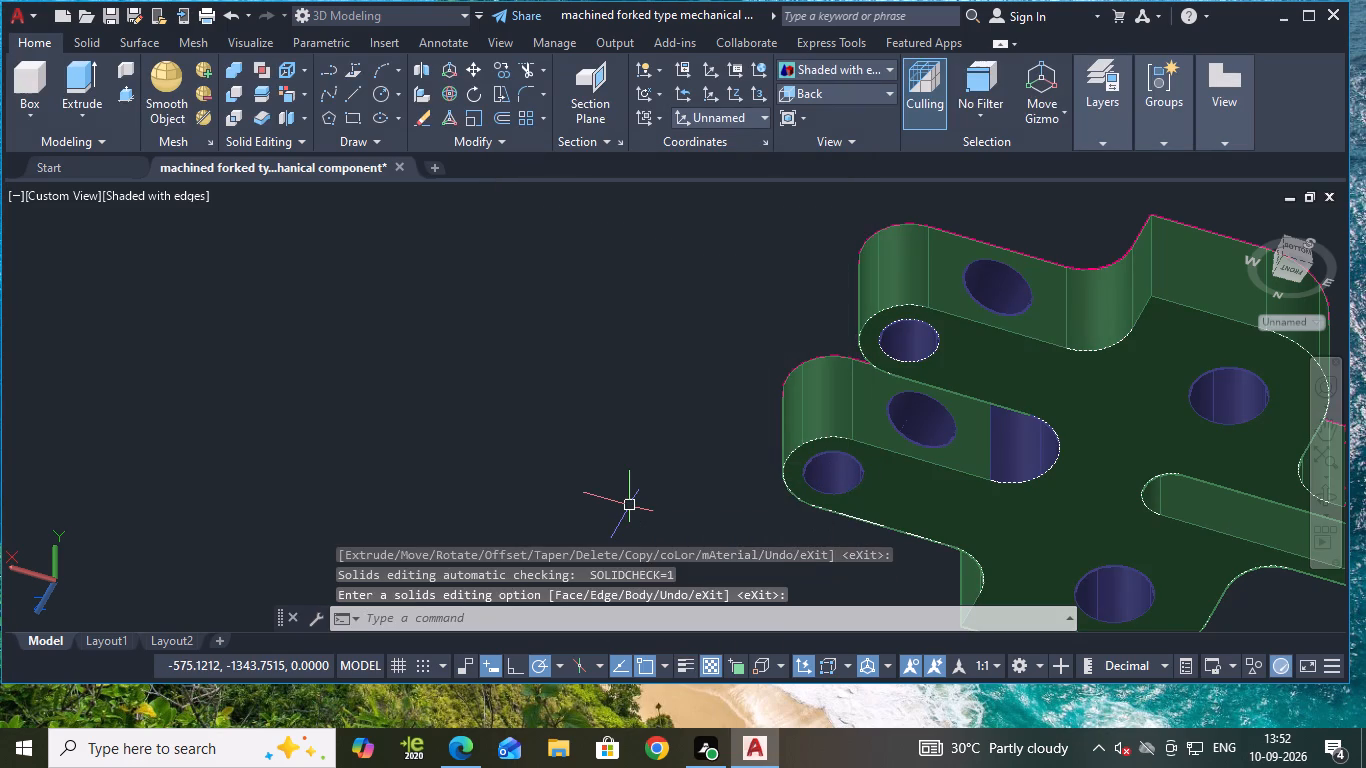
Examine the recoloured holes and faces from the underside and from the collar side.
shift+middle_drag(571, 499, 765, 565)
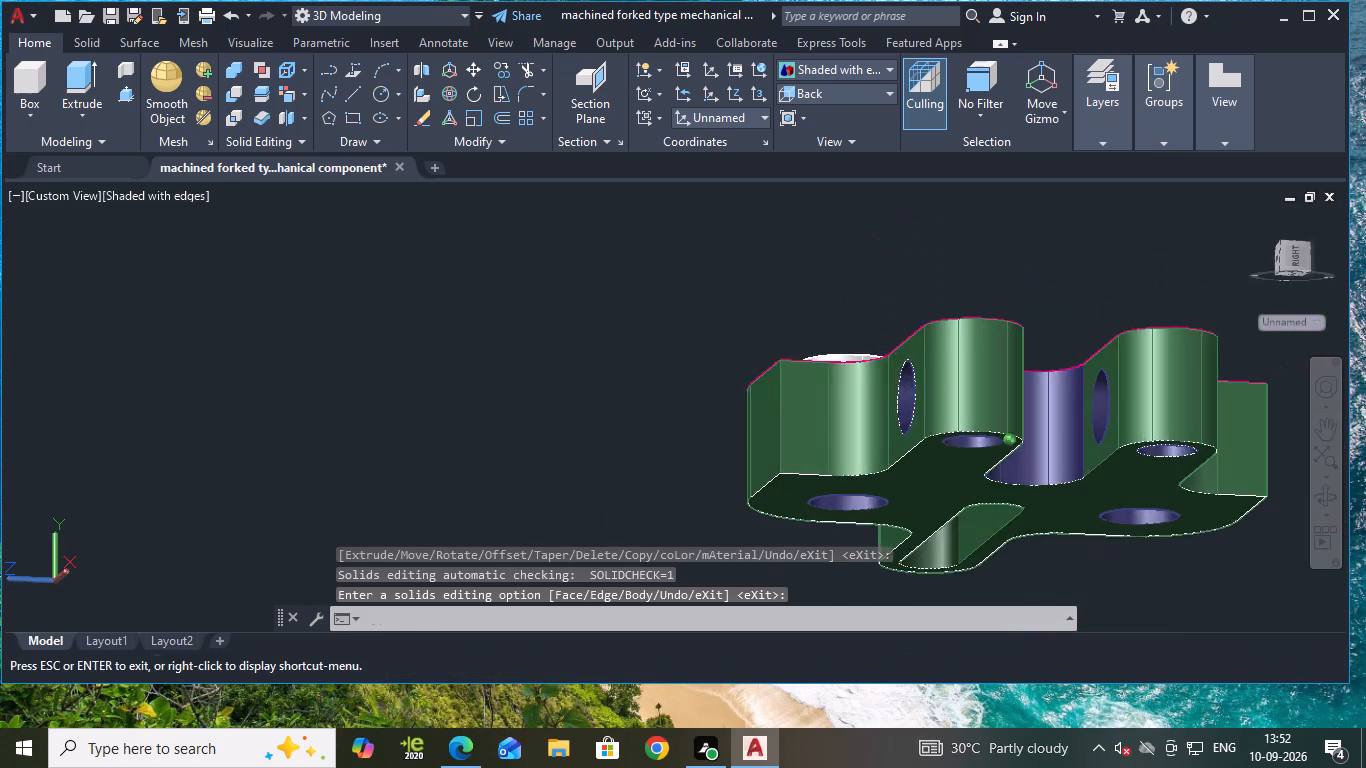
shift+middle_drag(719, 306, 631, 290)
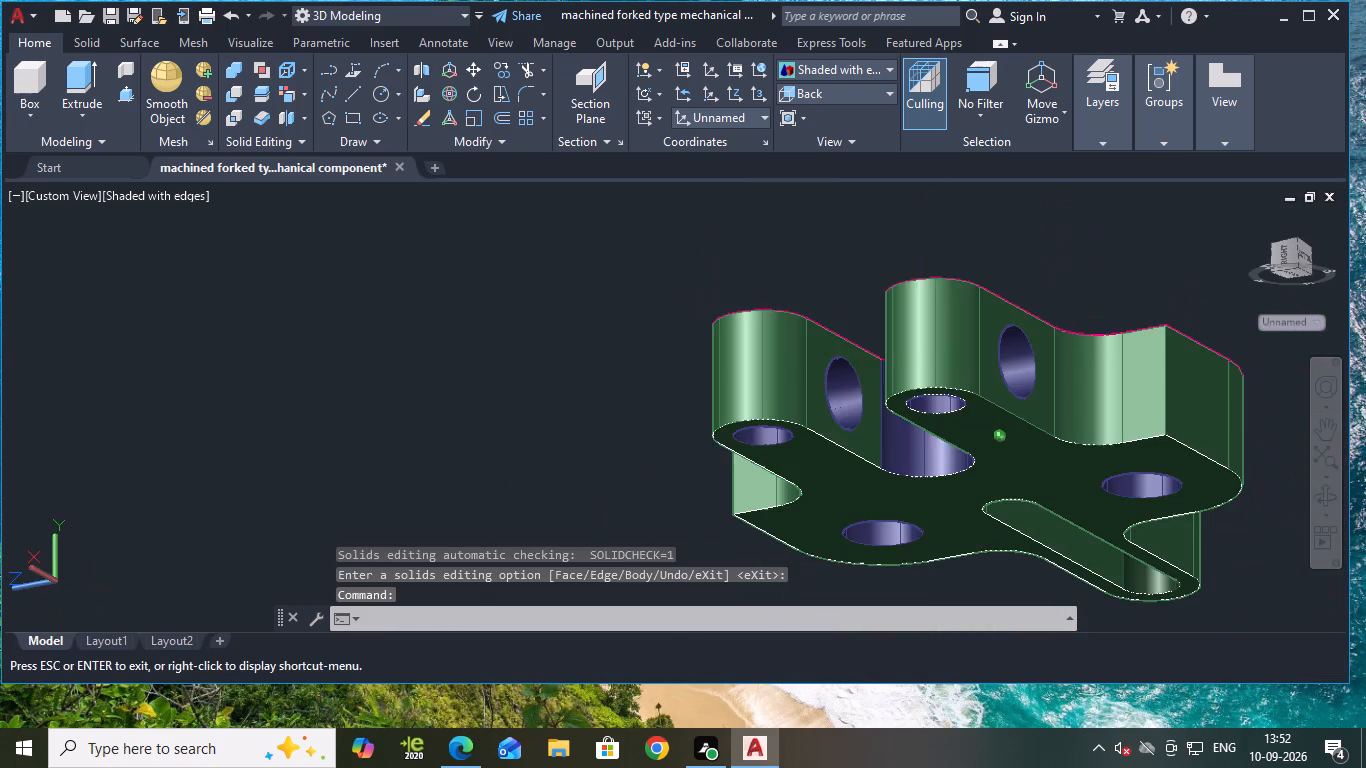
shift+middle_drag(631, 290, 631, 289)
scroll(1279, 581, down, 1)
middle_drag(1279, 580, 971, 526)
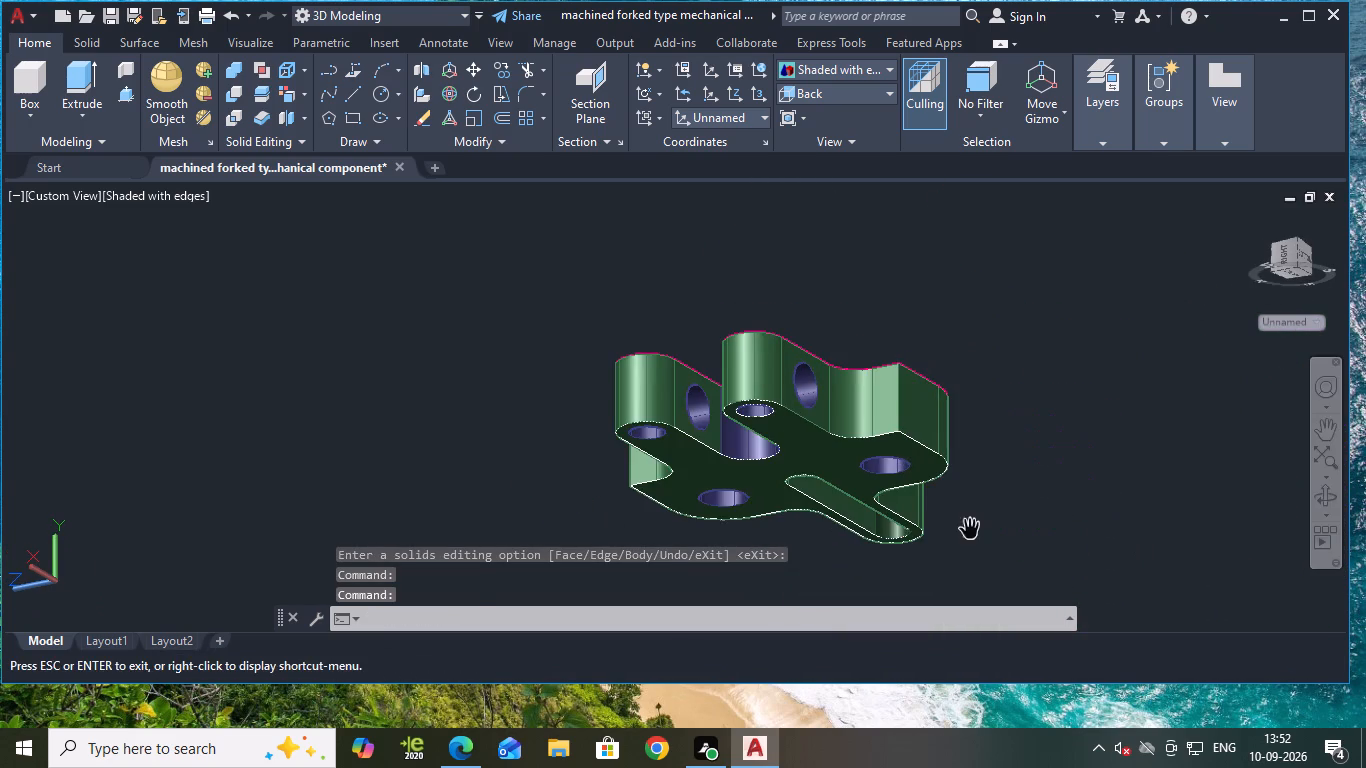
shift+middle_drag(1034, 486, 926, 586)
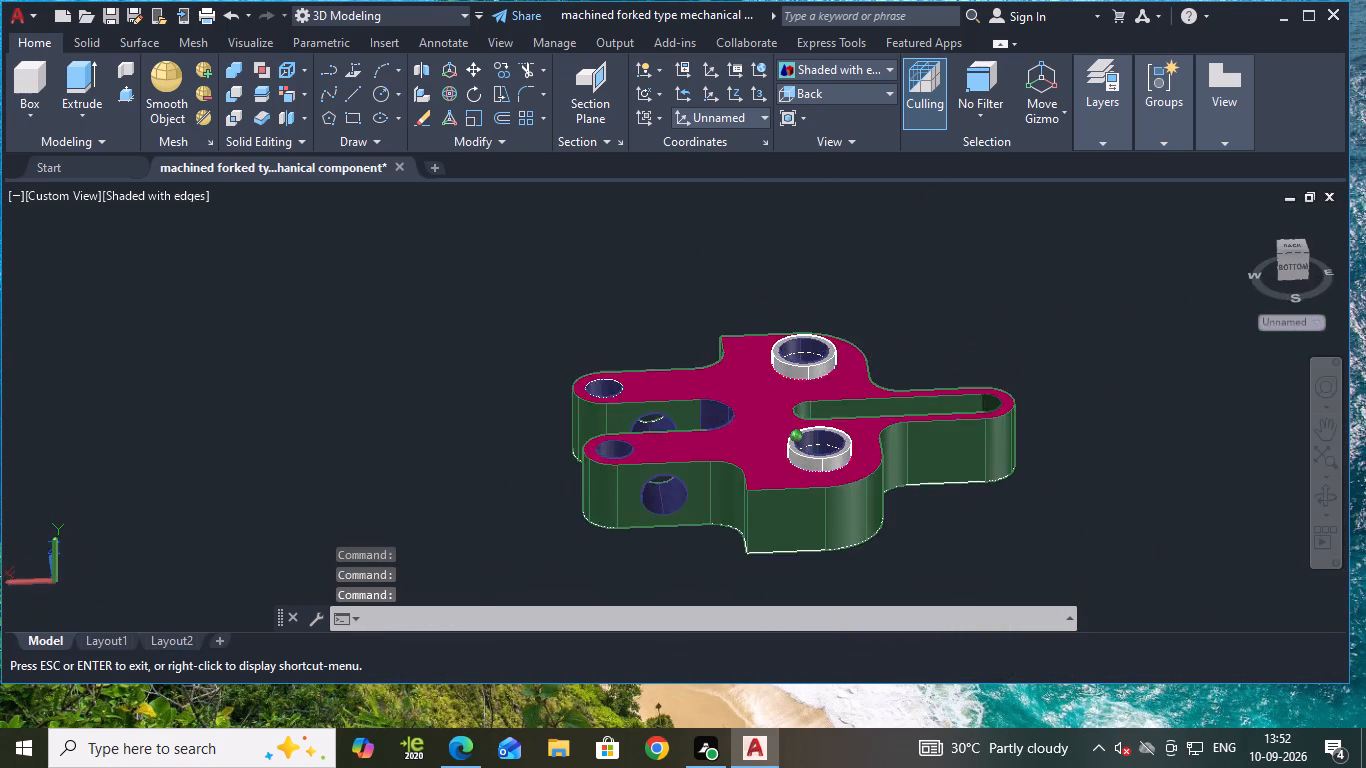
shift+middle_drag(926, 586, 964, 601)
scroll(951, 495, up, 1)
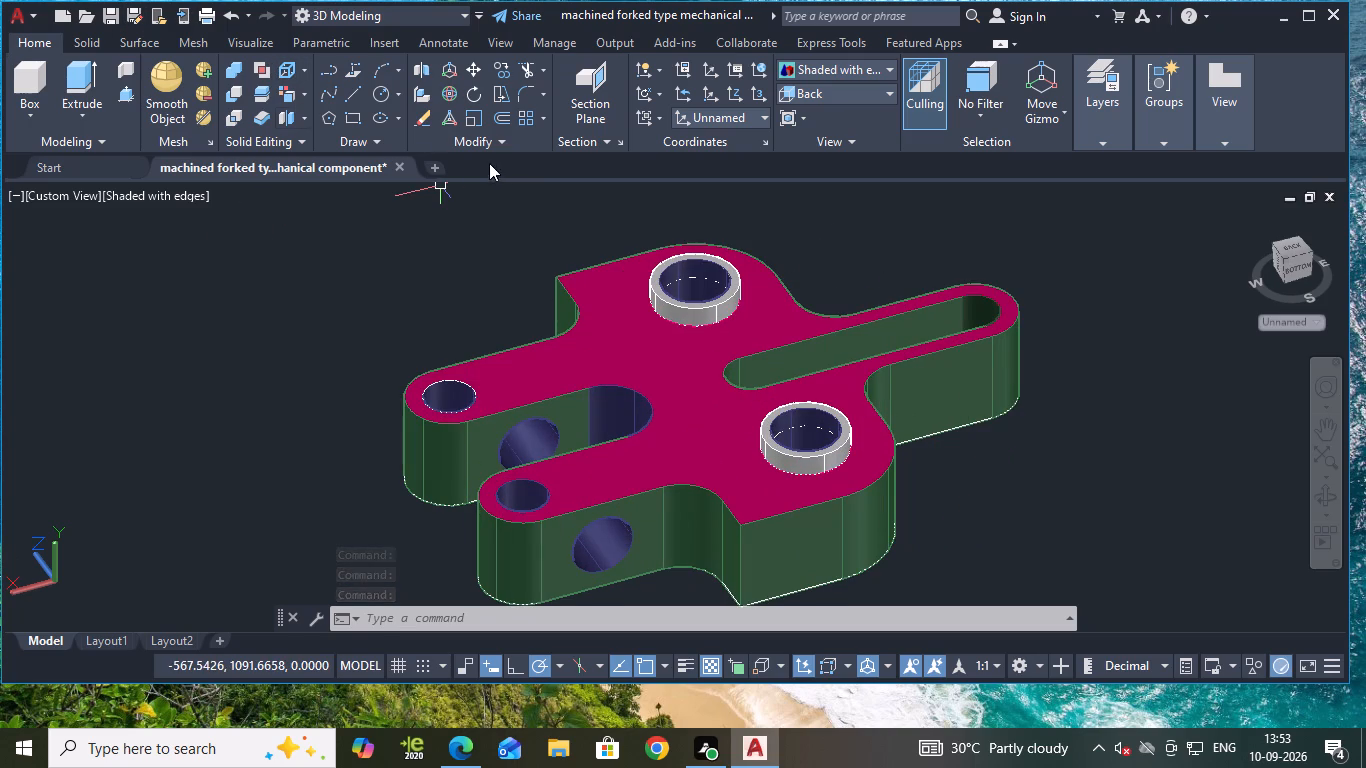
Save the drawing.
key(s)
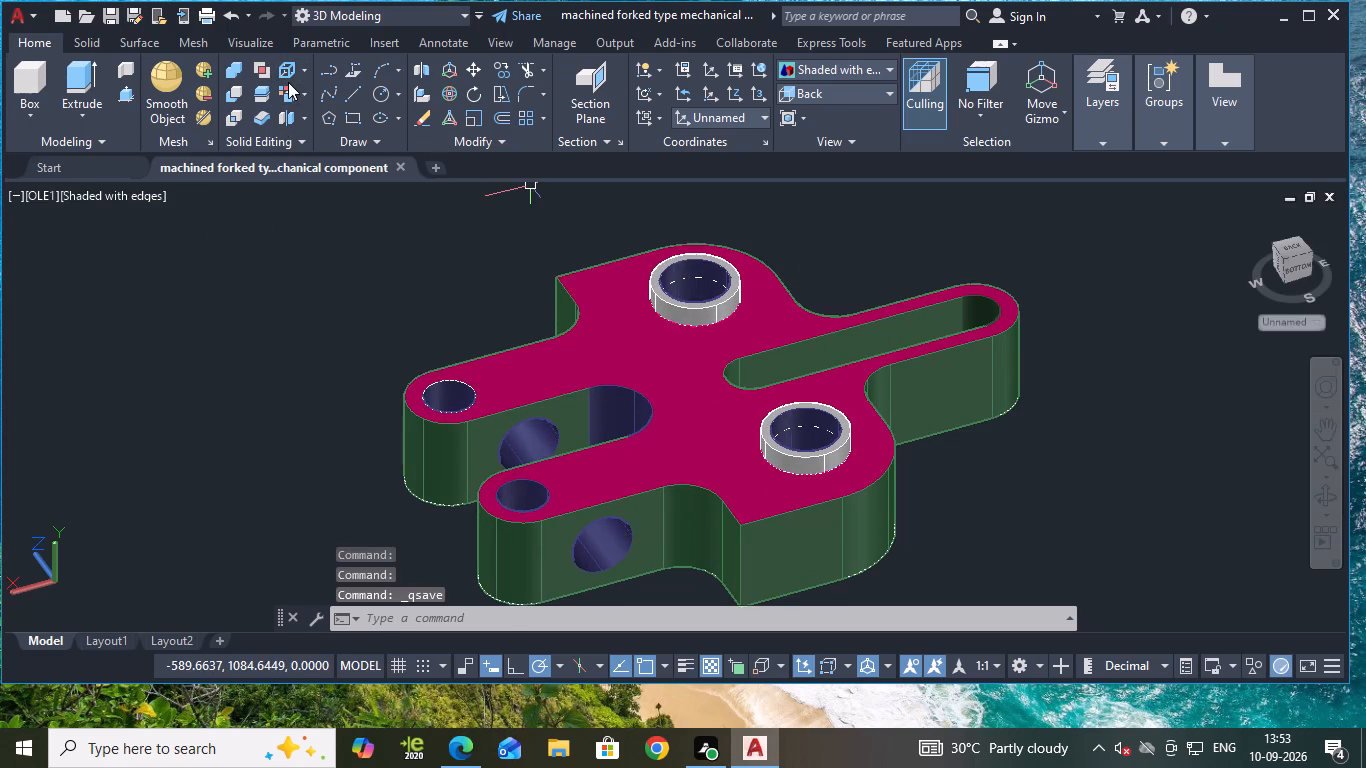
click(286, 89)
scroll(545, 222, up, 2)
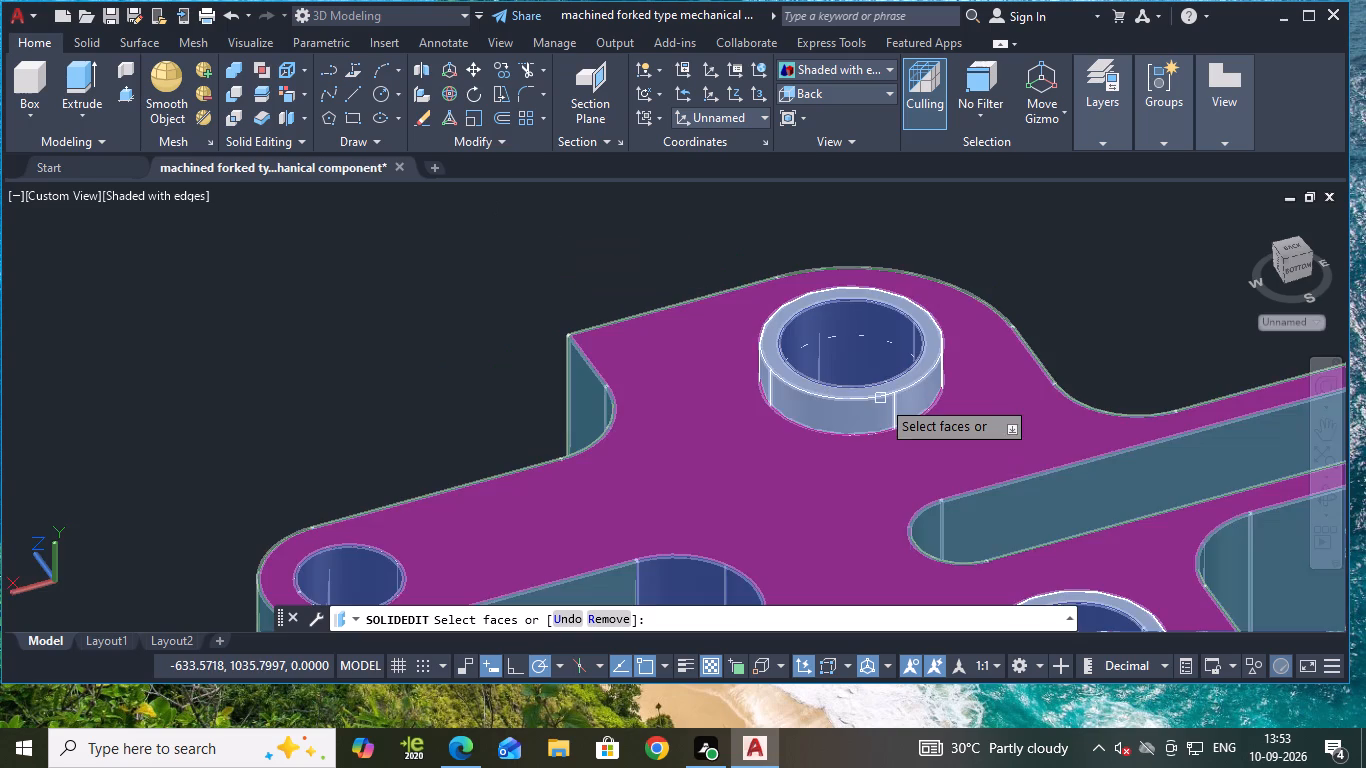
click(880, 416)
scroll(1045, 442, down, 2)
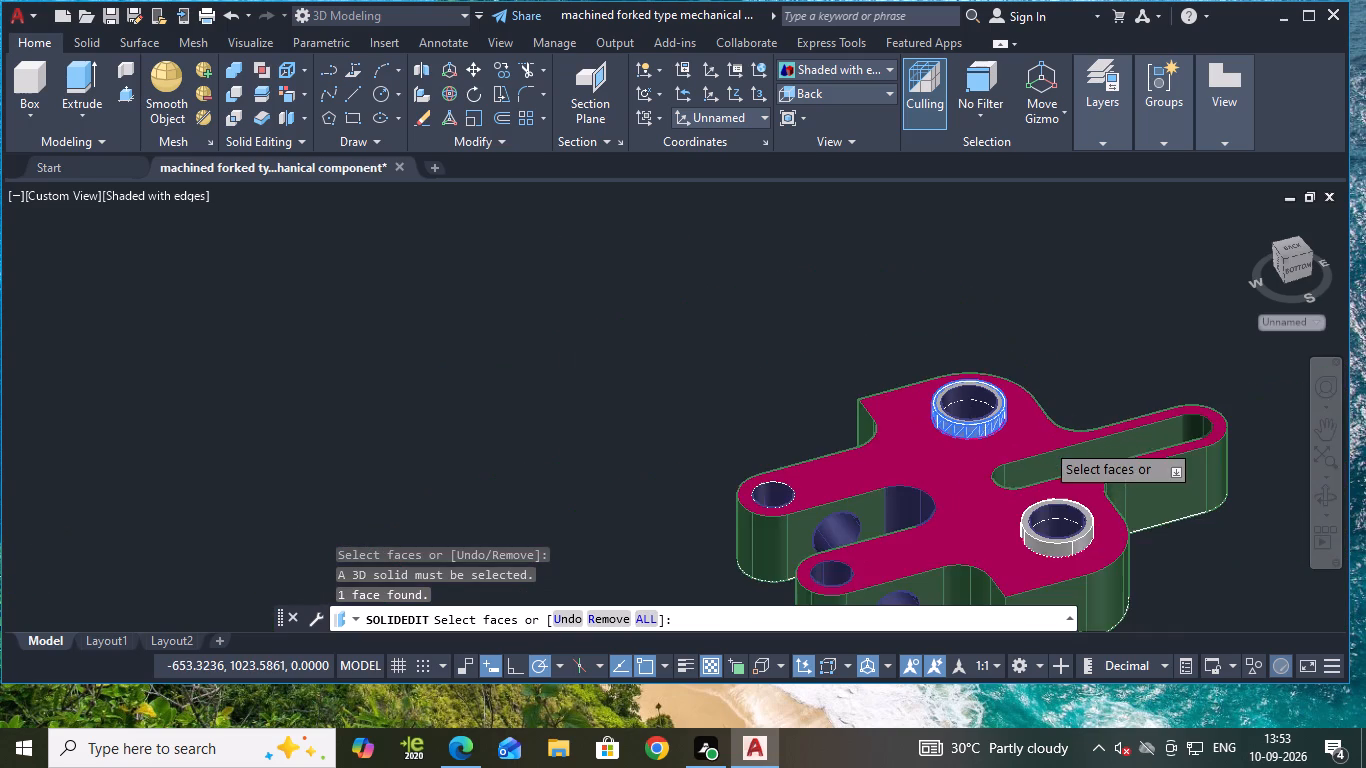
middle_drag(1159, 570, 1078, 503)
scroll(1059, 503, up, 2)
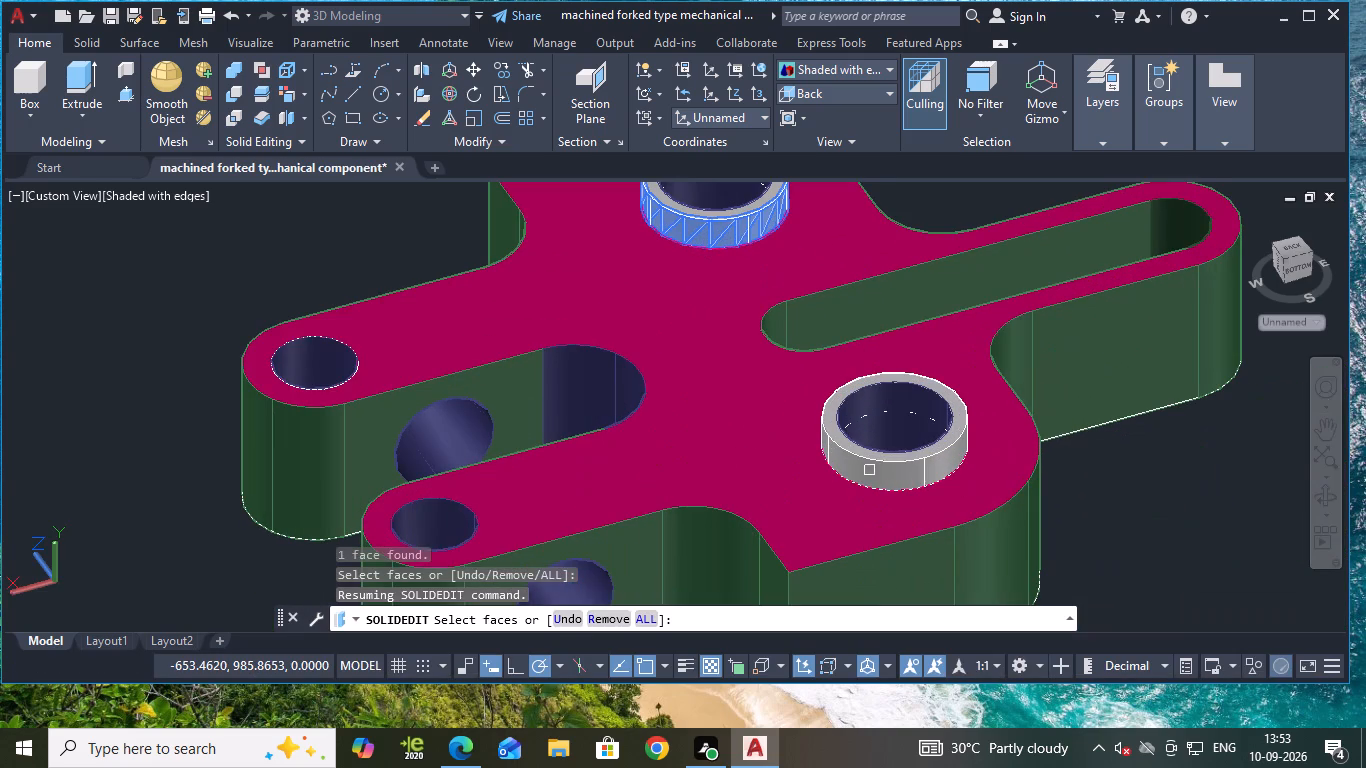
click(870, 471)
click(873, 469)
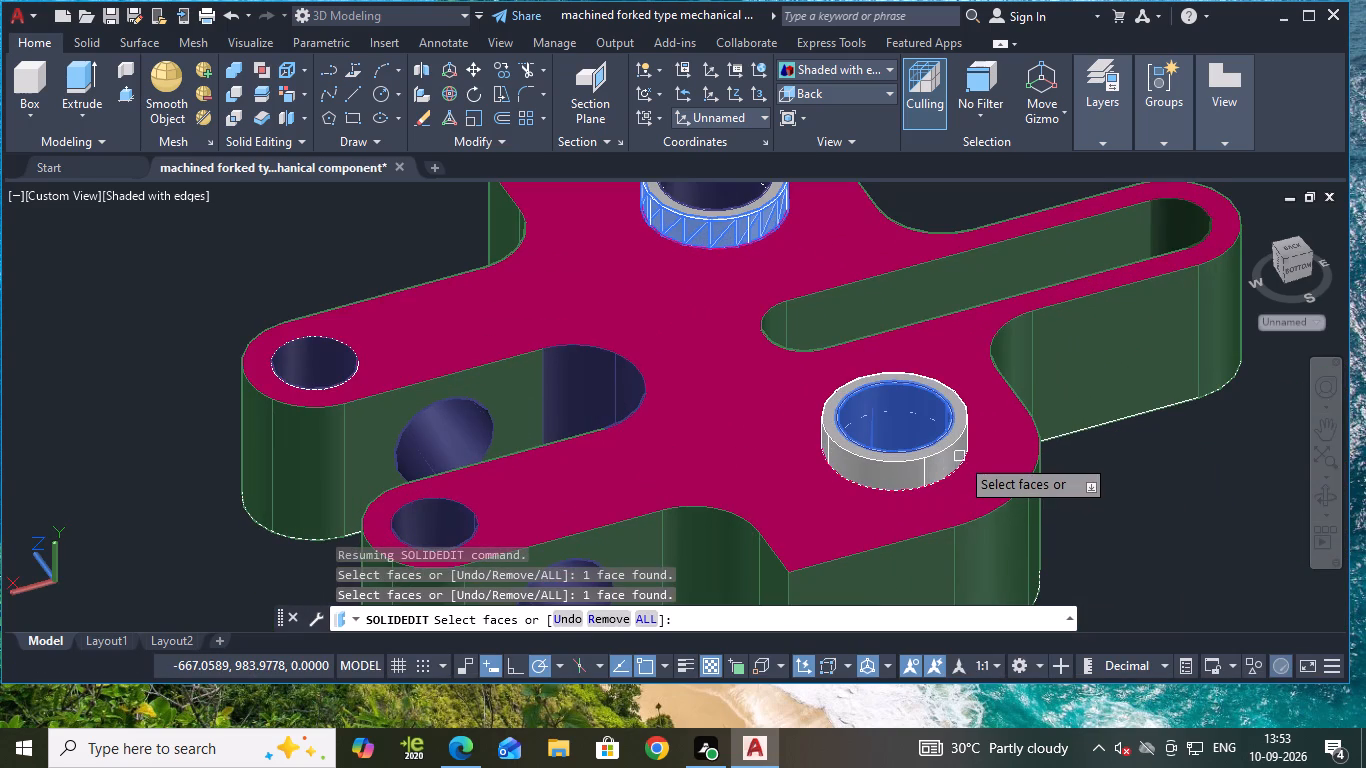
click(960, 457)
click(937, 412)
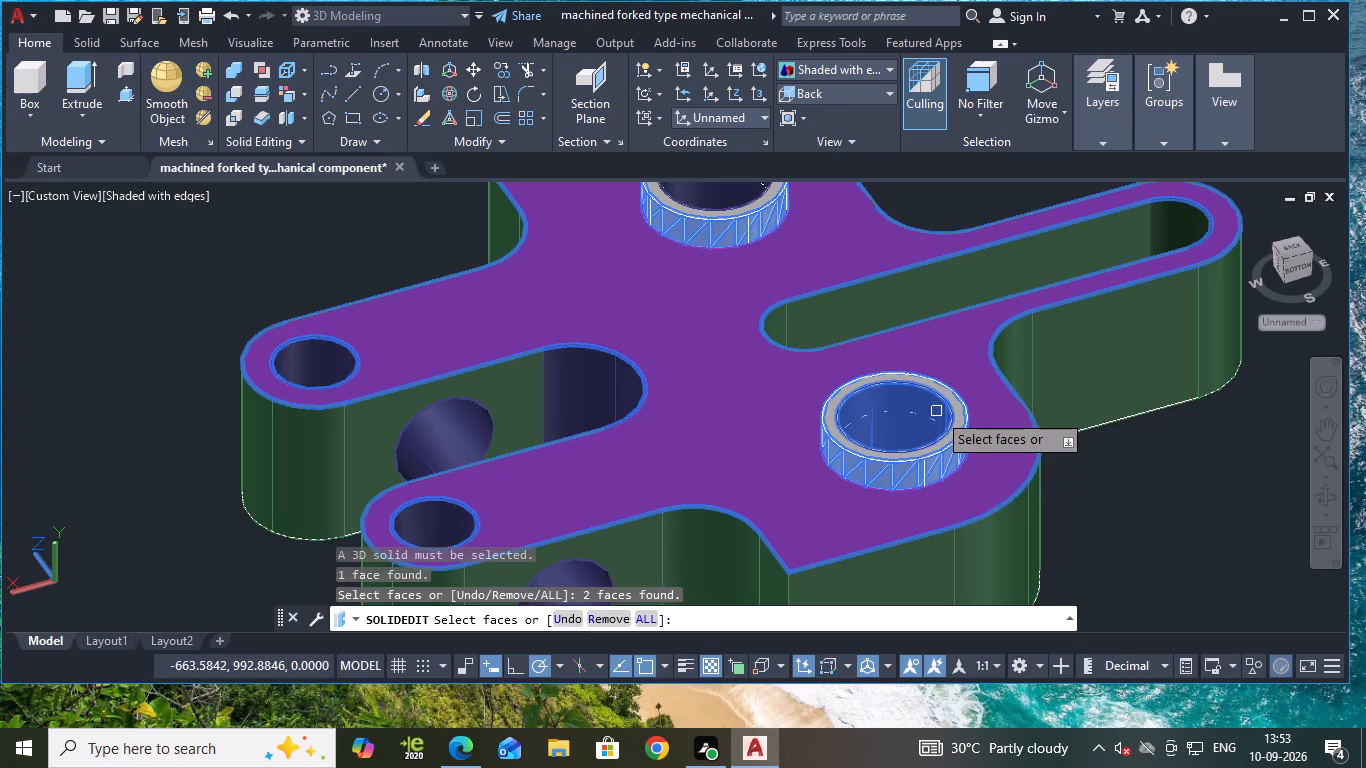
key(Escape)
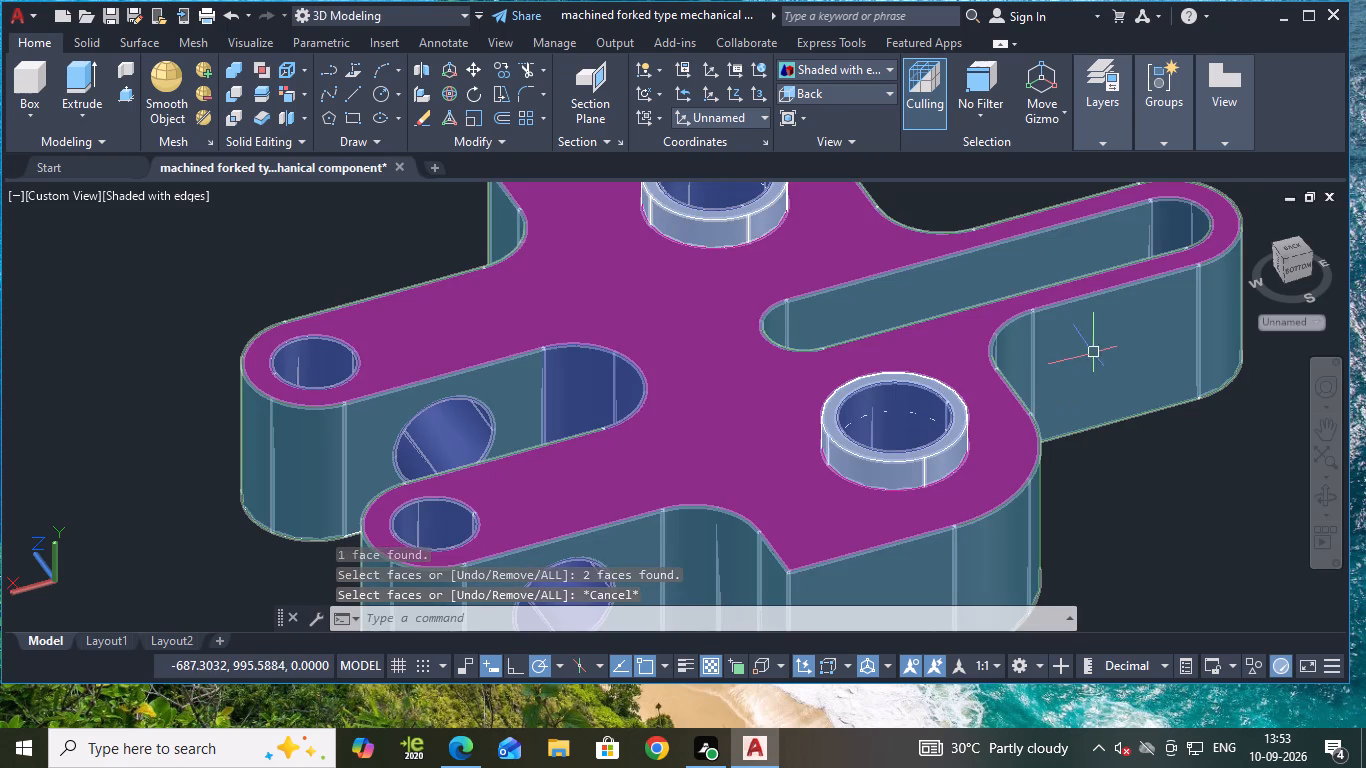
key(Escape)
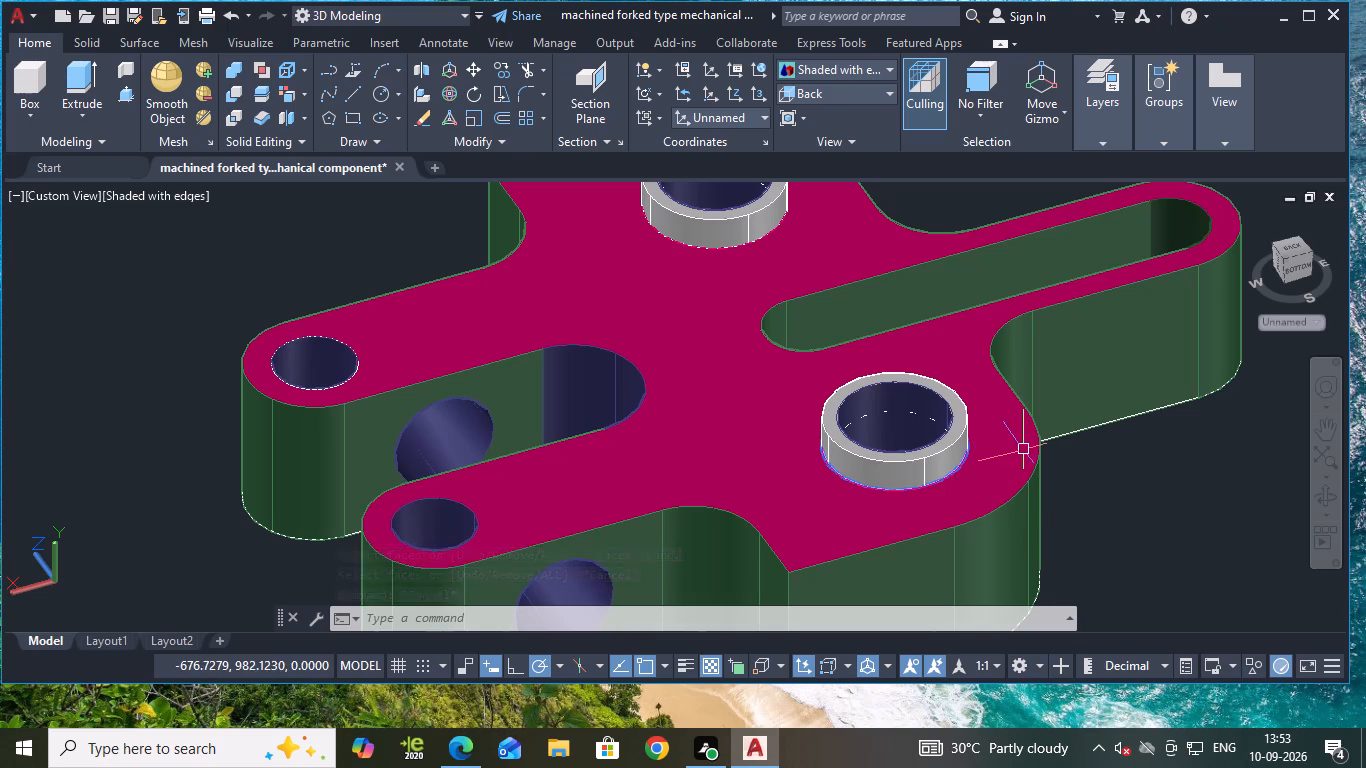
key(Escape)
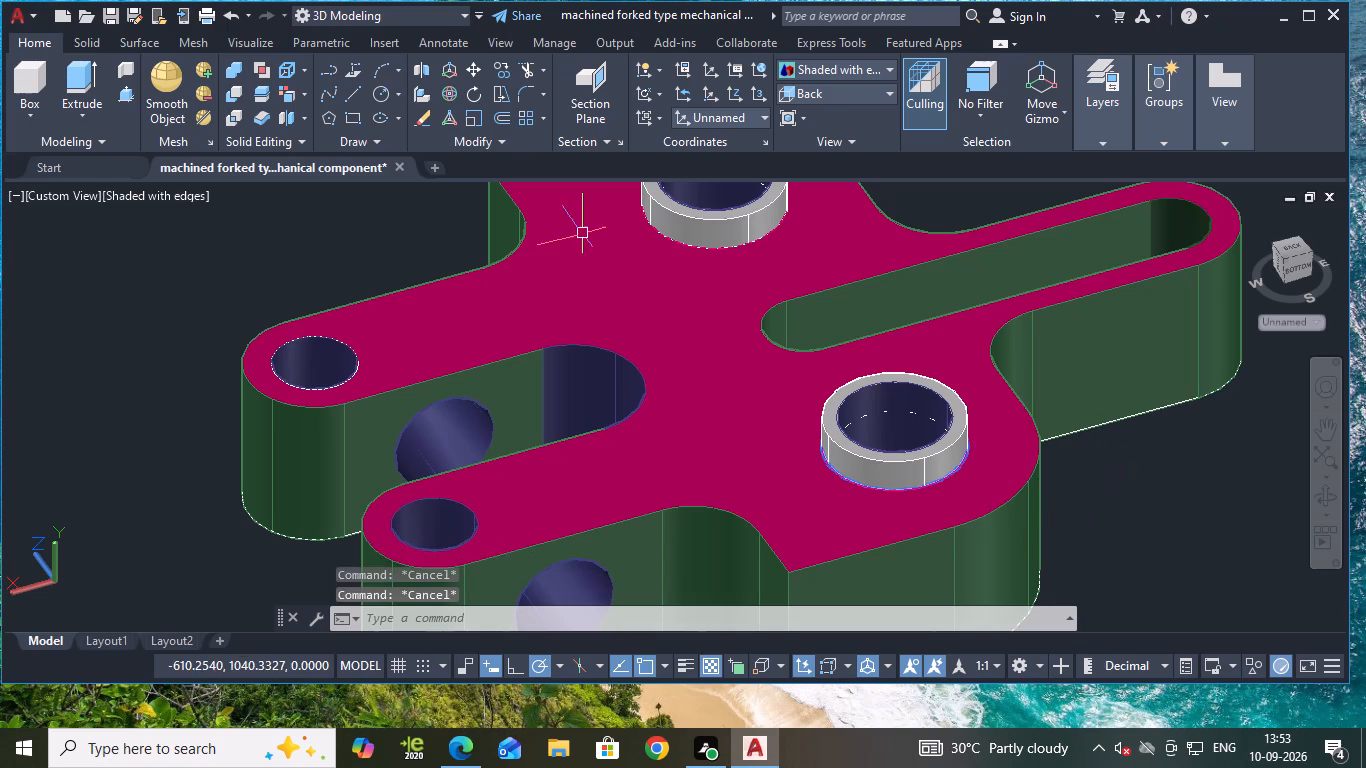
Colour the outer cylindrical walls of both raised collars with index colour 240.
click(288, 89)
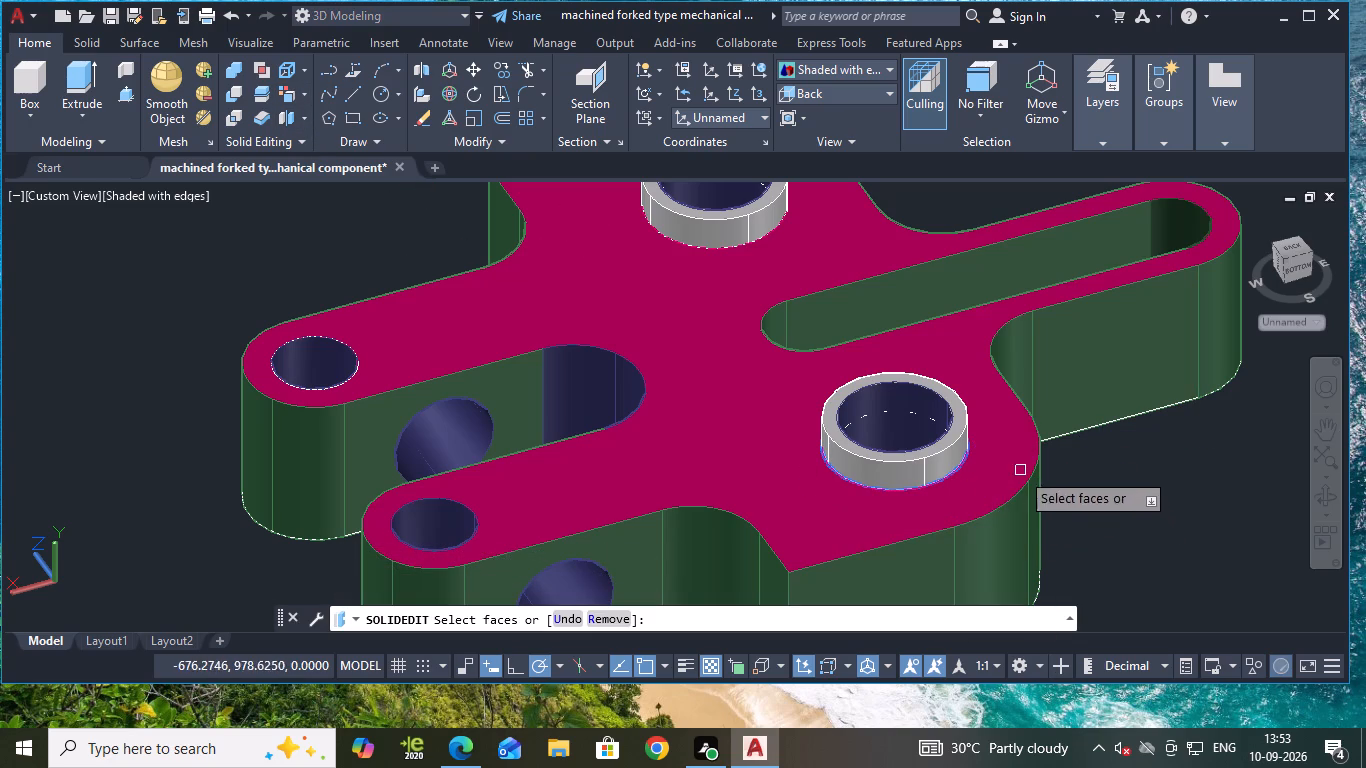
click(940, 464)
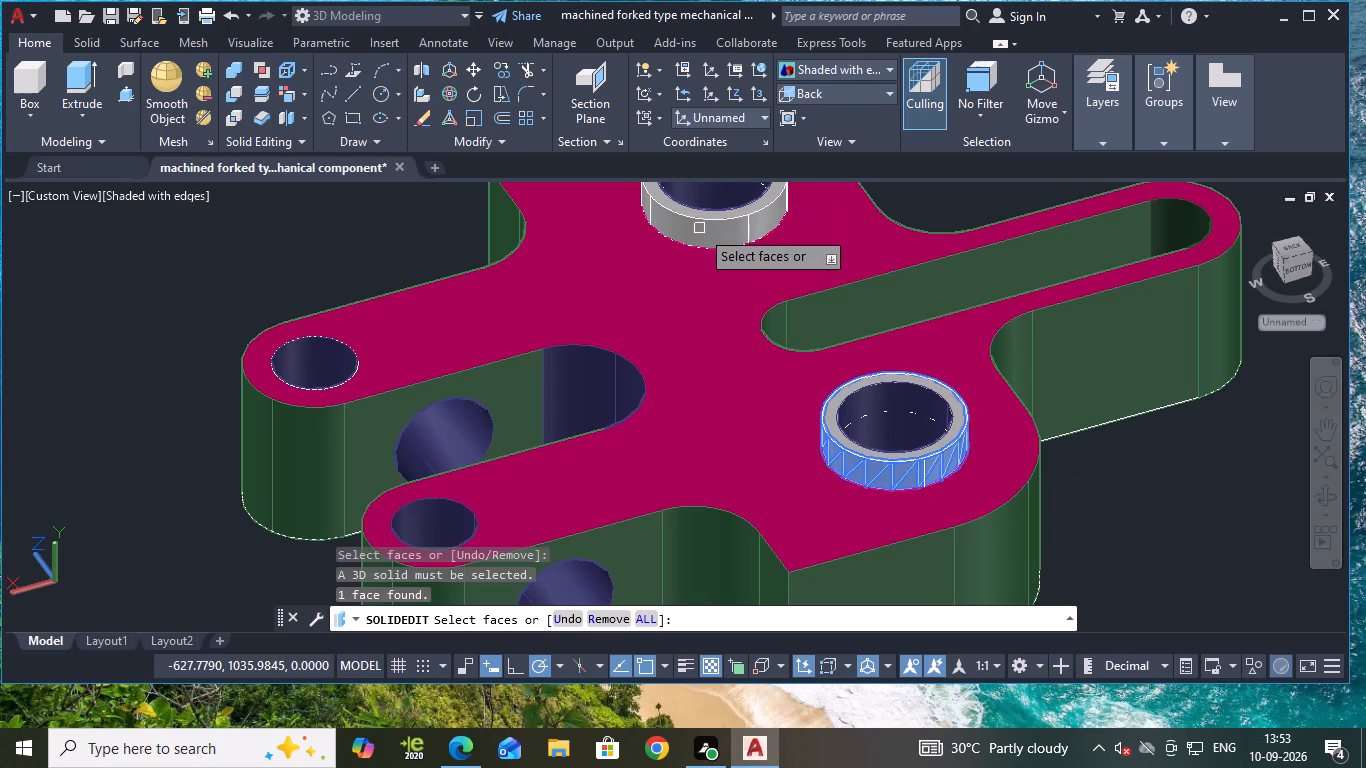
click(700, 229)
key(Return)
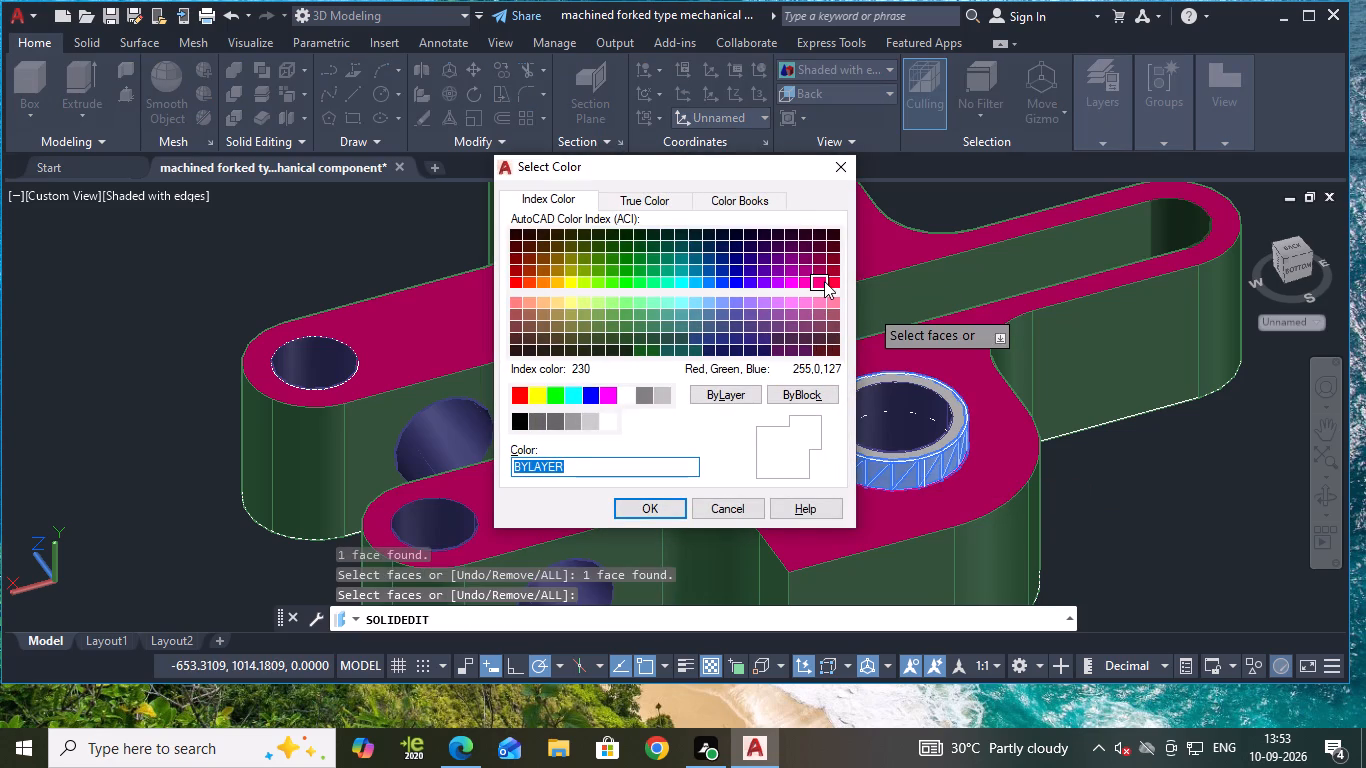
click(836, 286)
click(673, 503)
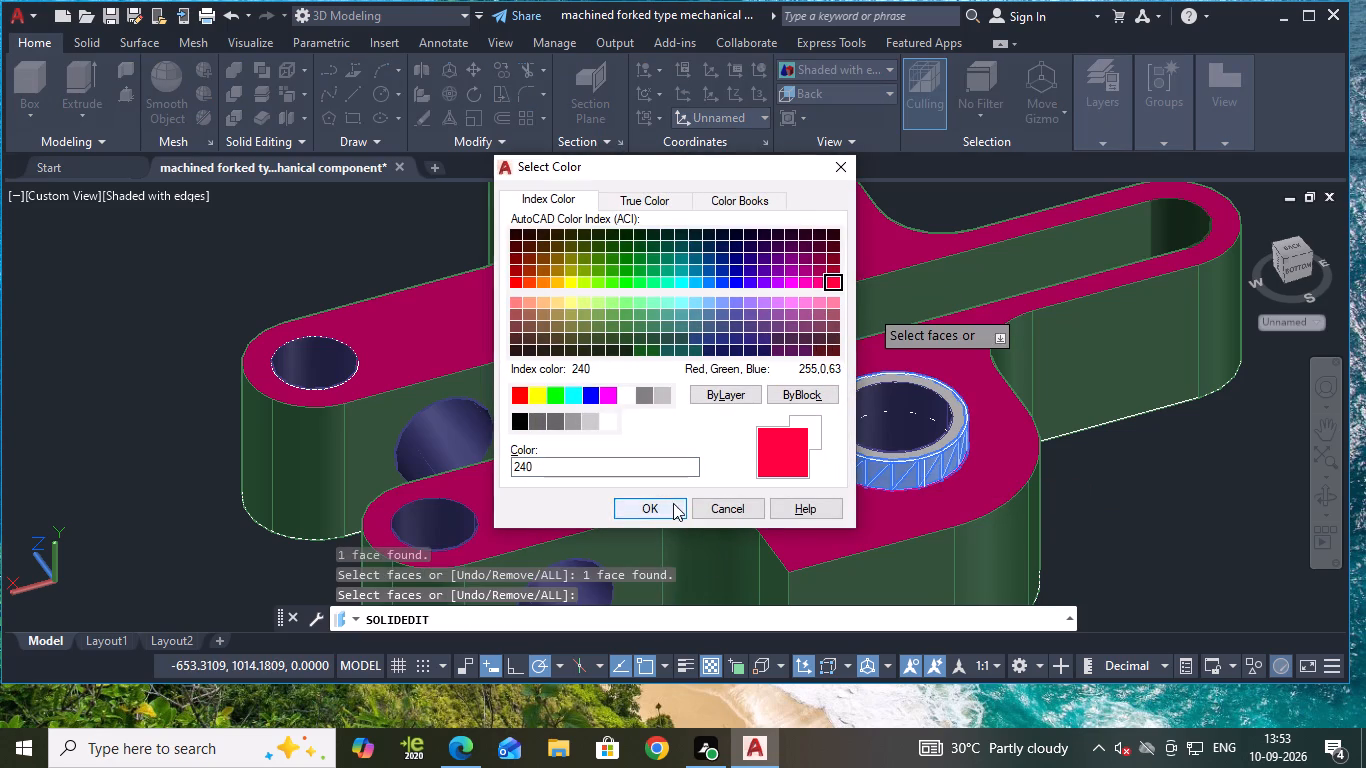
key(Return)
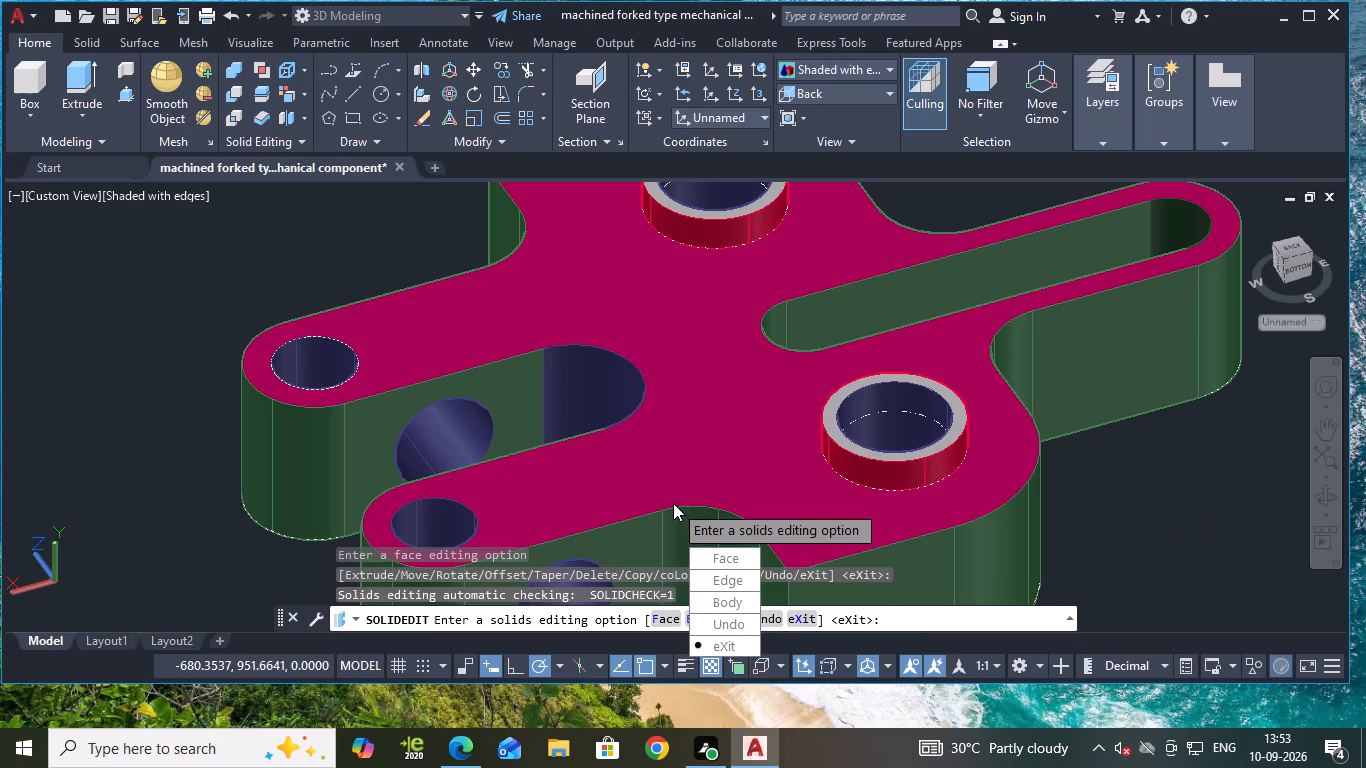
key(Return)
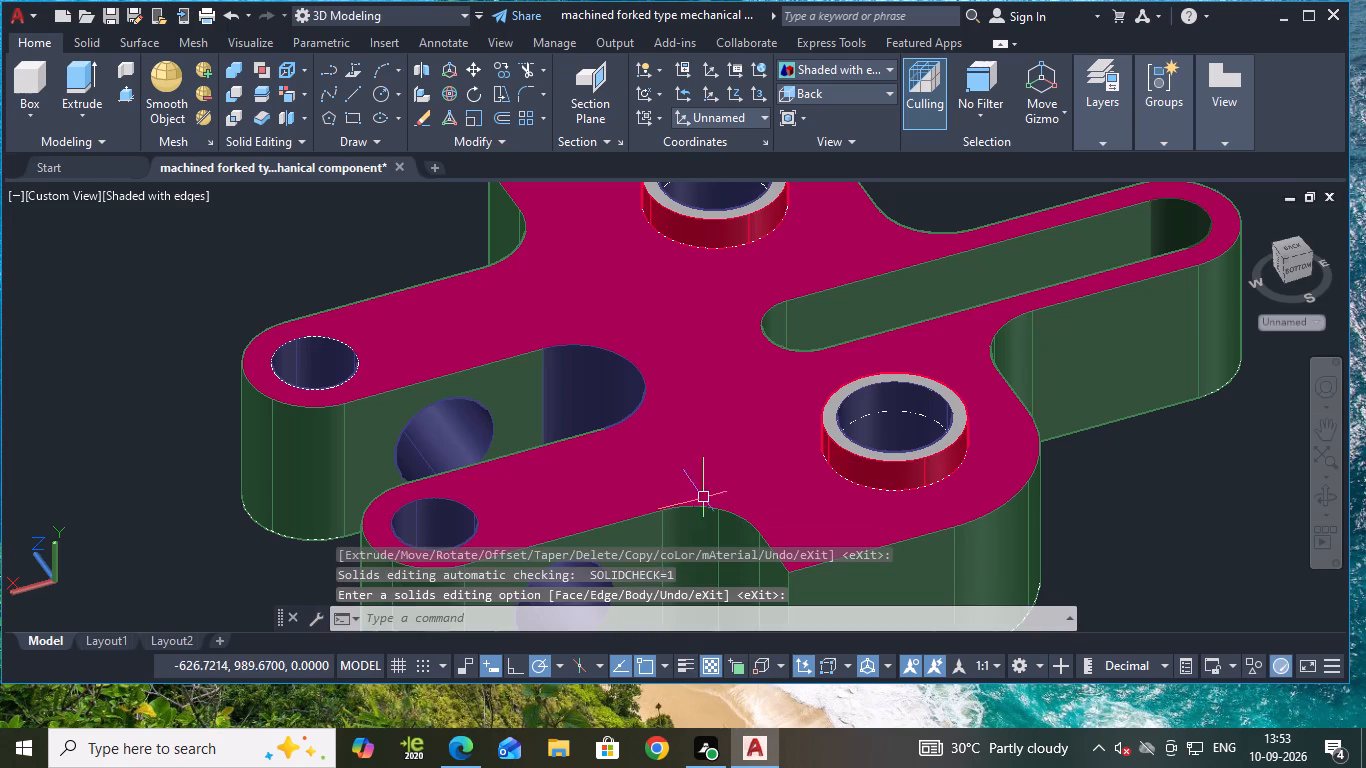
key(Escape)
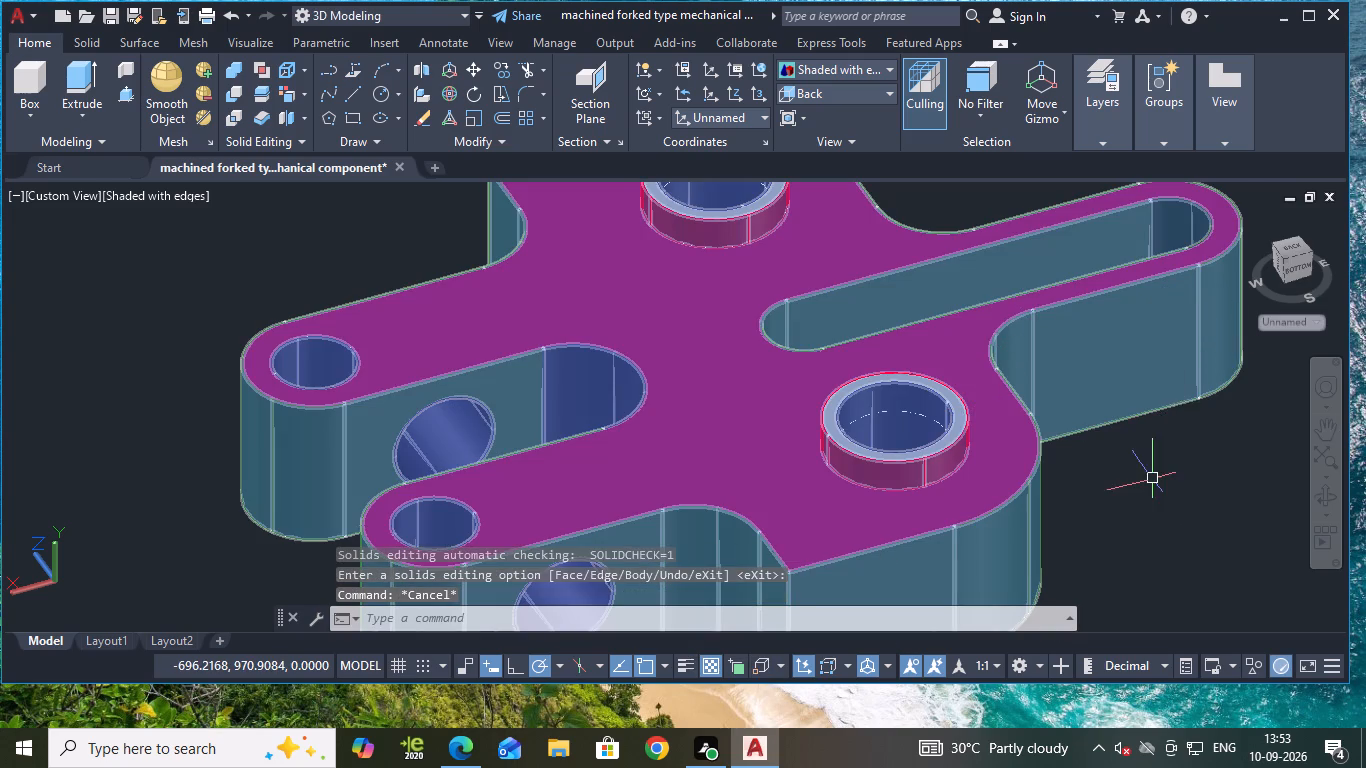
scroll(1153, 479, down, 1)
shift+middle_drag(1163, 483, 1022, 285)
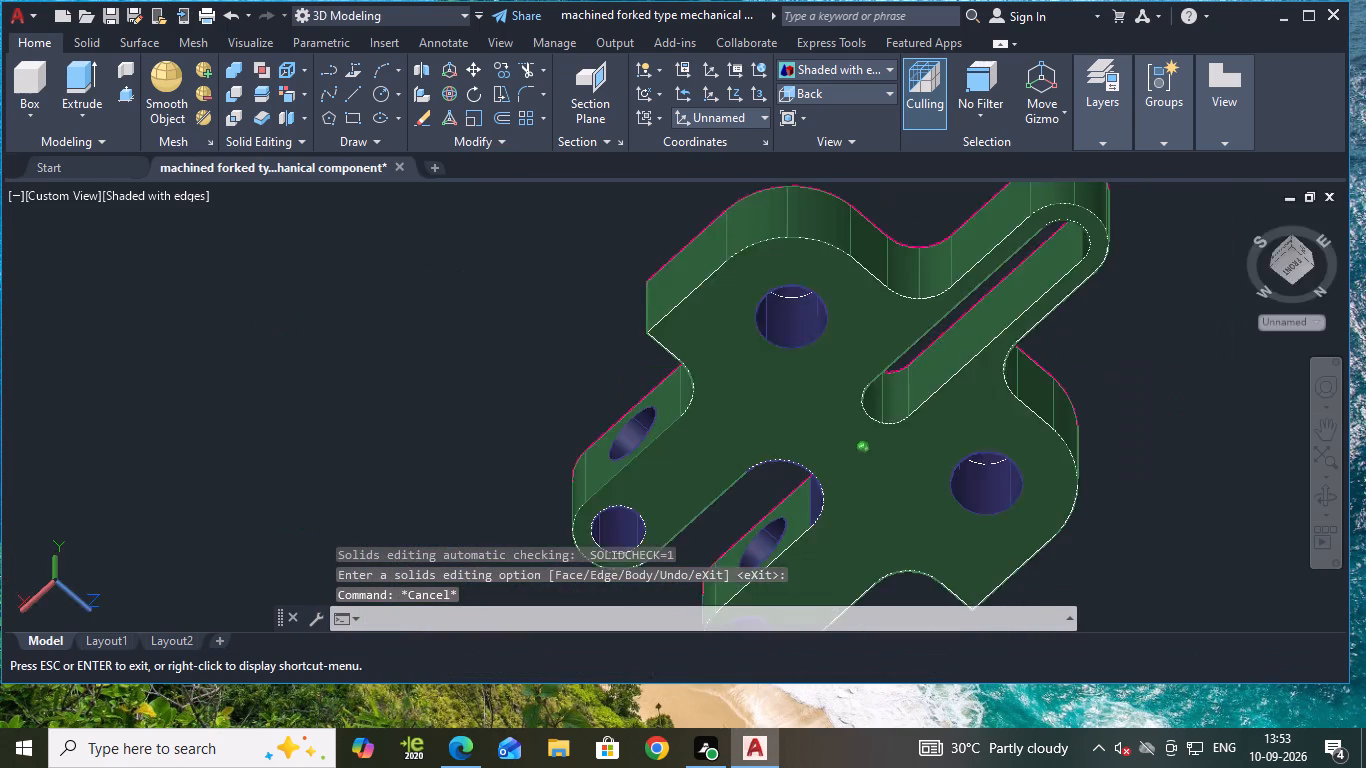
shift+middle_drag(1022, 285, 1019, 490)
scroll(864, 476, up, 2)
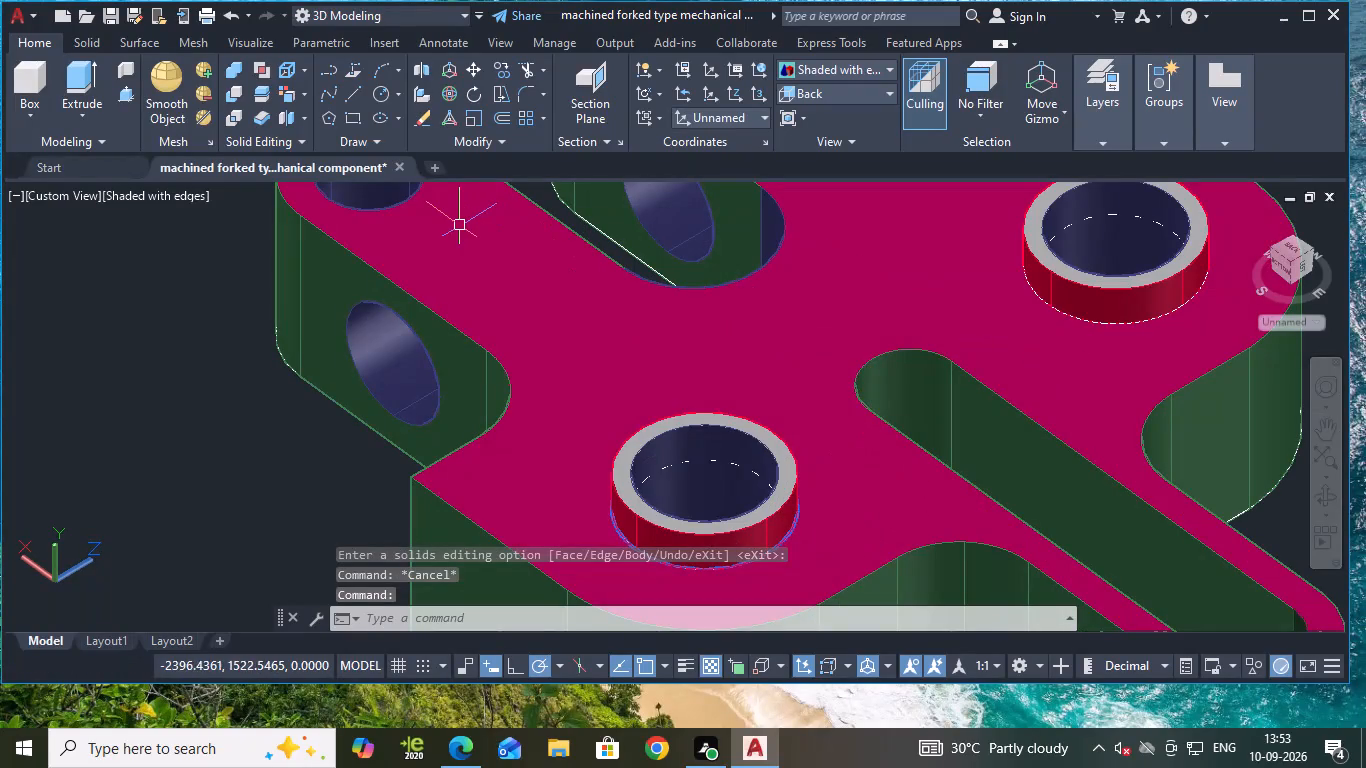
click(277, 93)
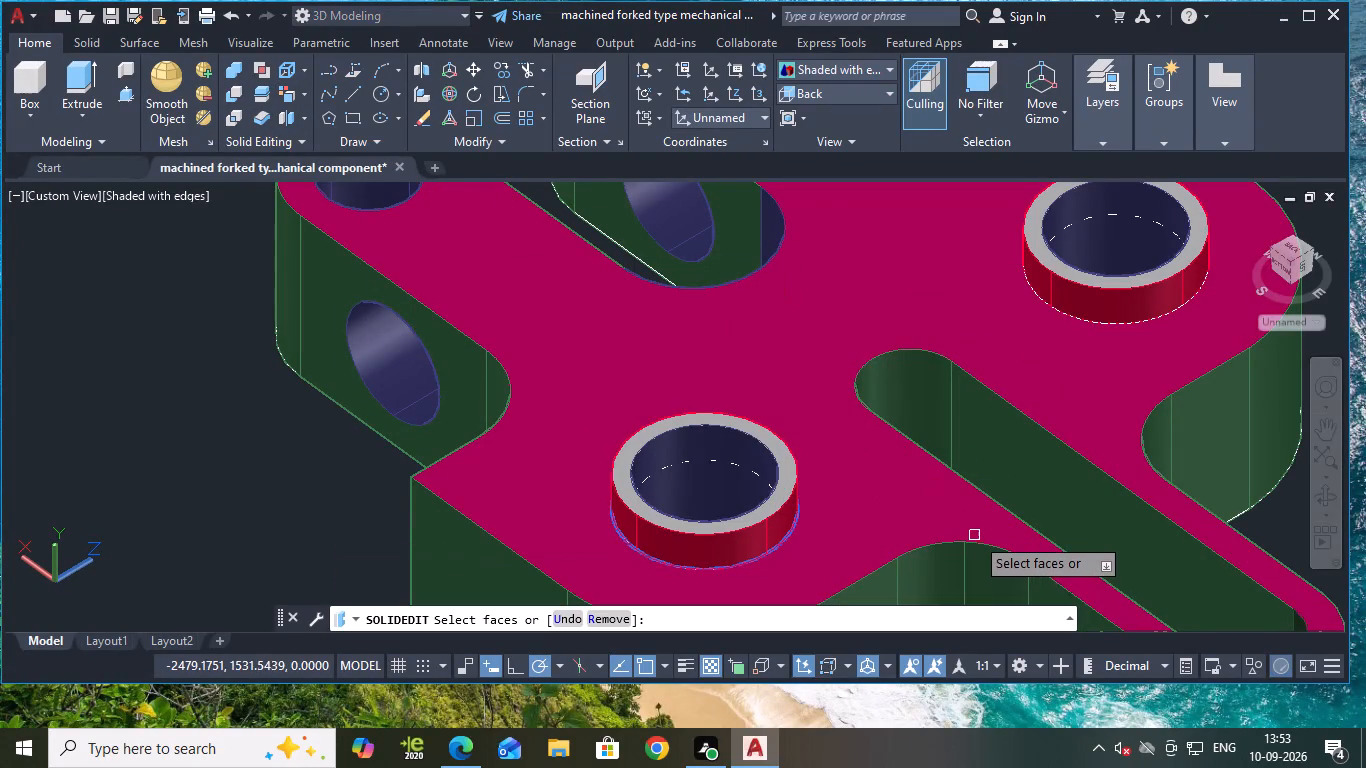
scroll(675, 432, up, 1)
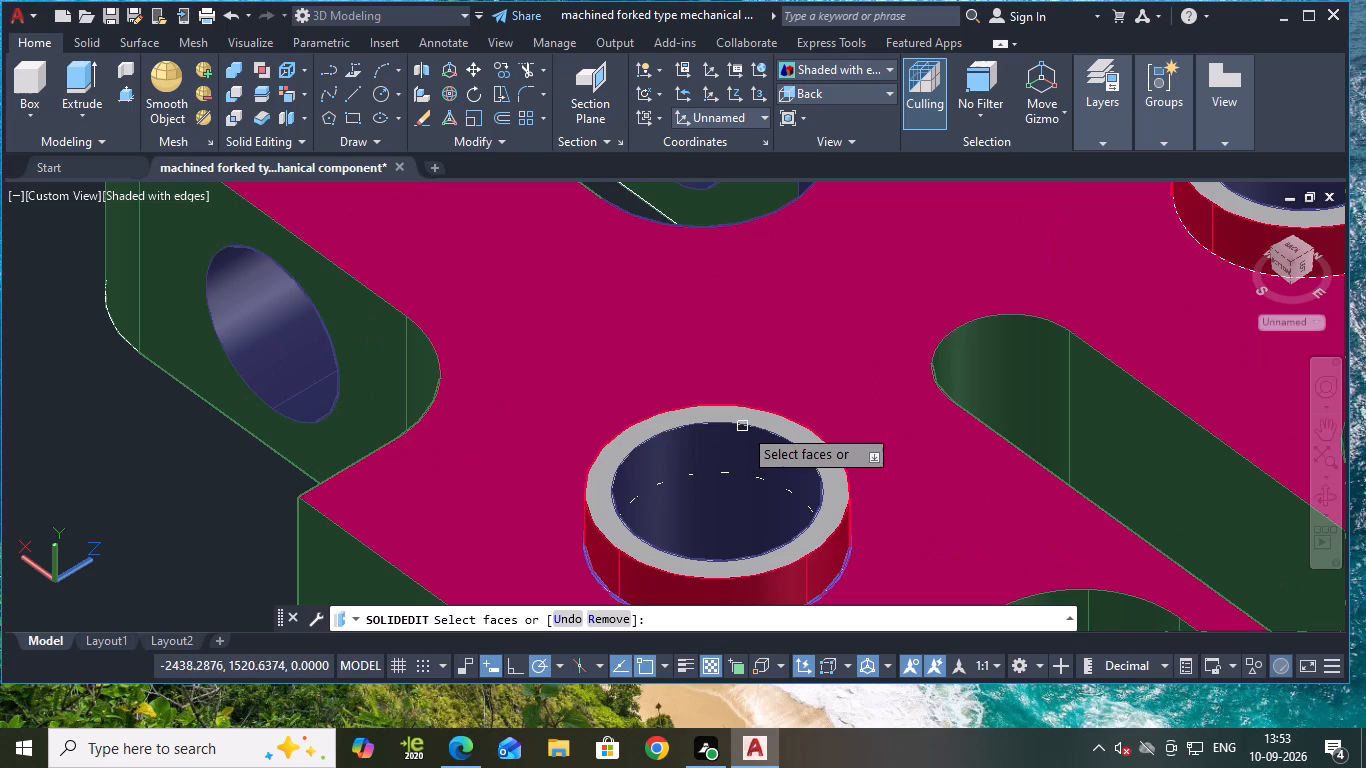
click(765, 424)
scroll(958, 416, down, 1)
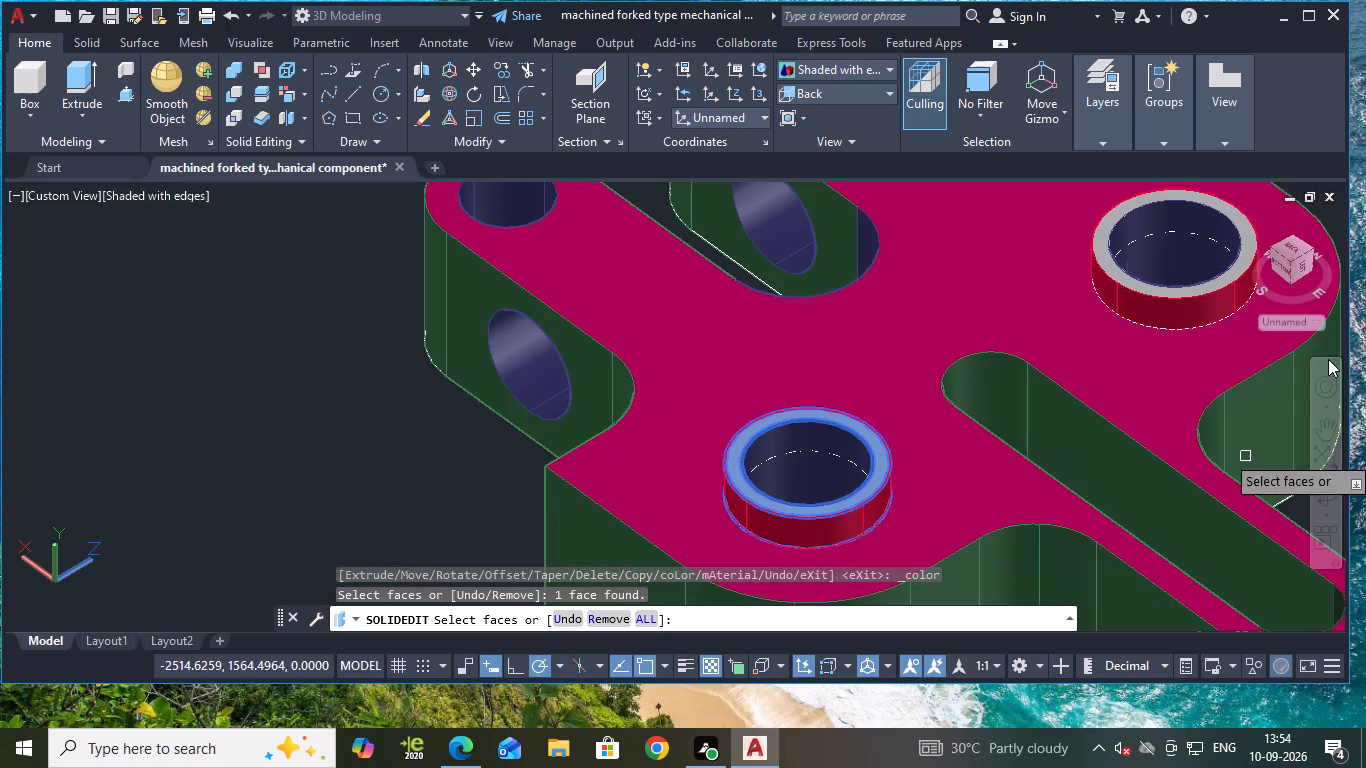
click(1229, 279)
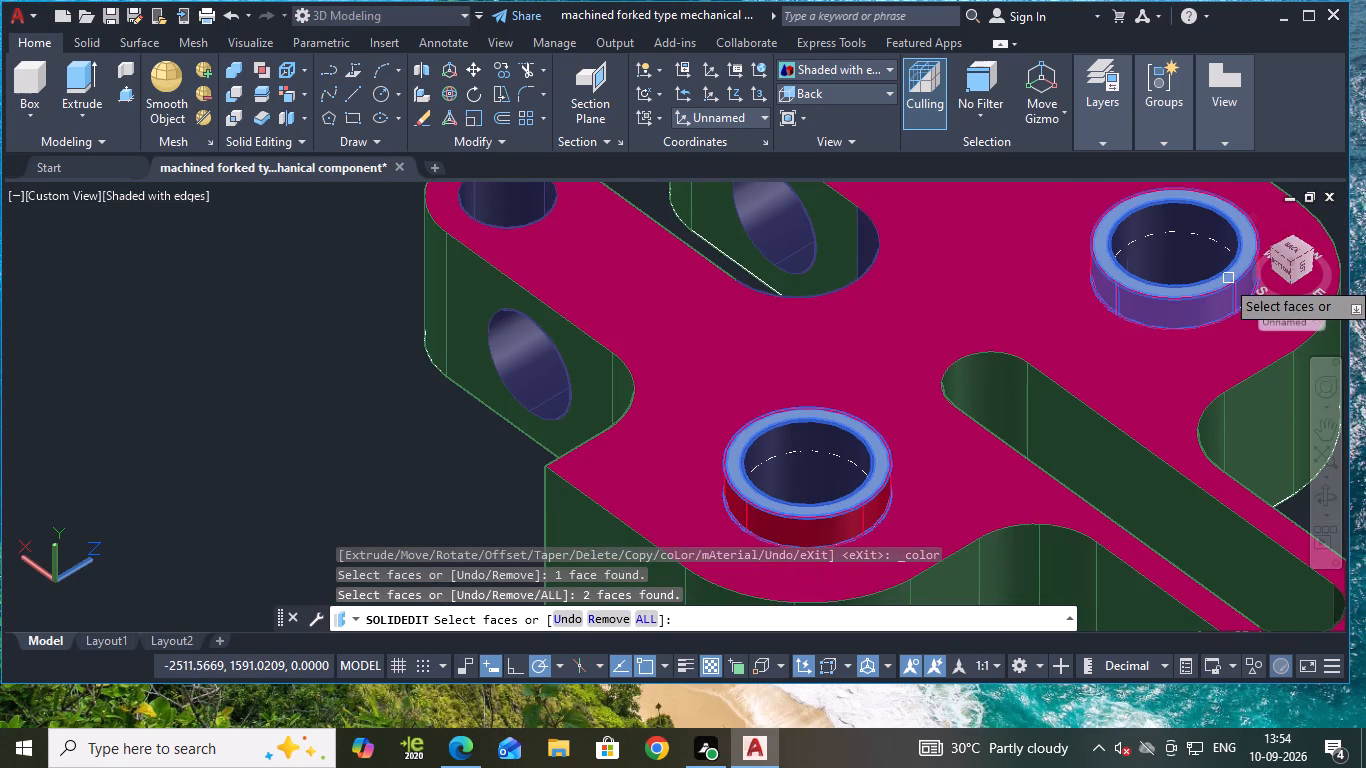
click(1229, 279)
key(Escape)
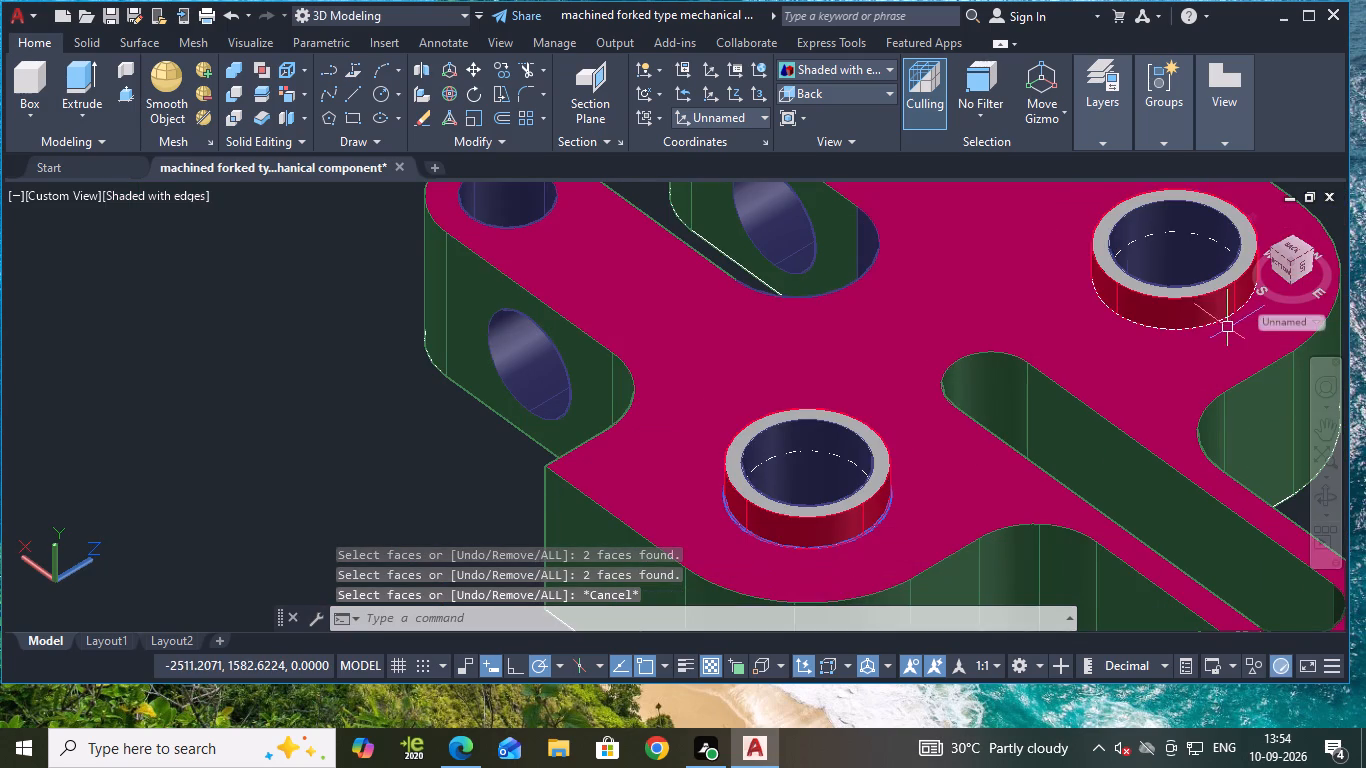
Save the drawing.
scroll(744, 379, down, 1)
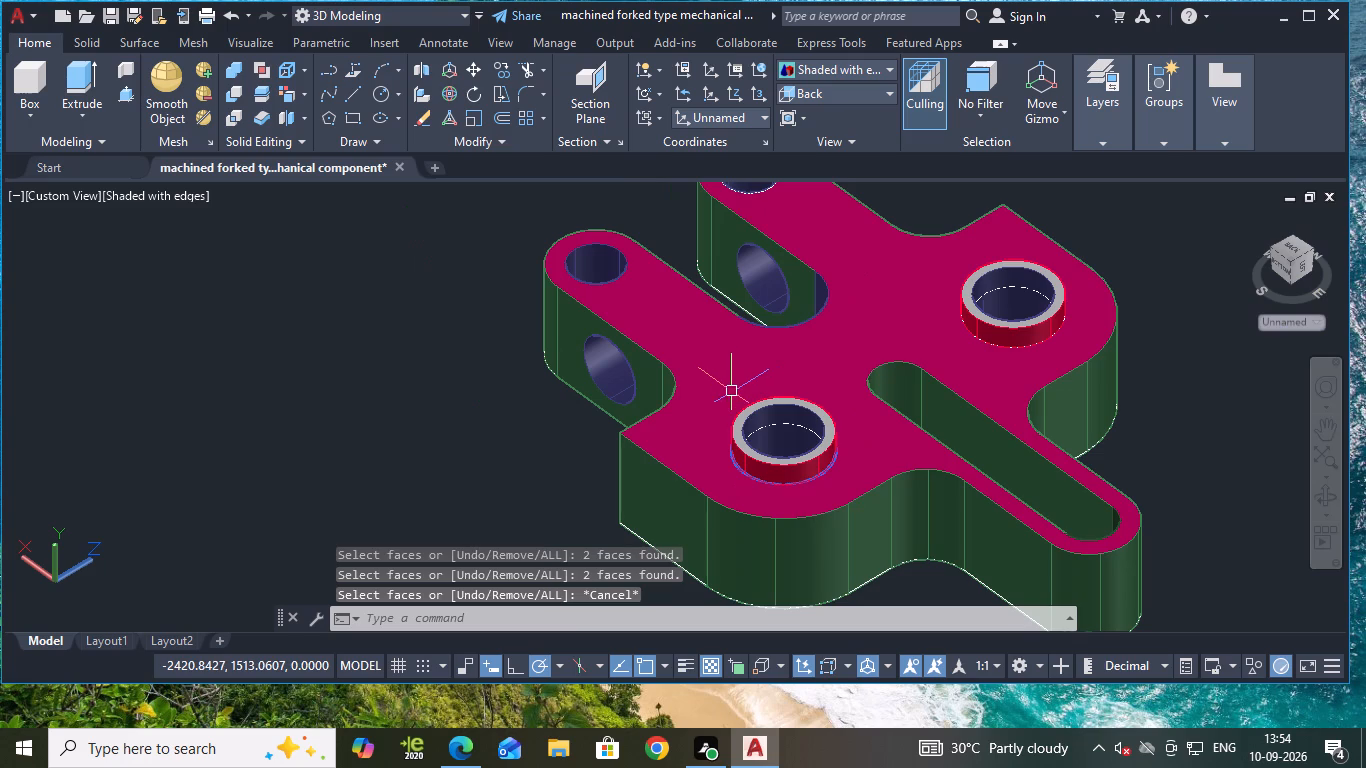
key(s)
scroll(1029, 382, down, 1)
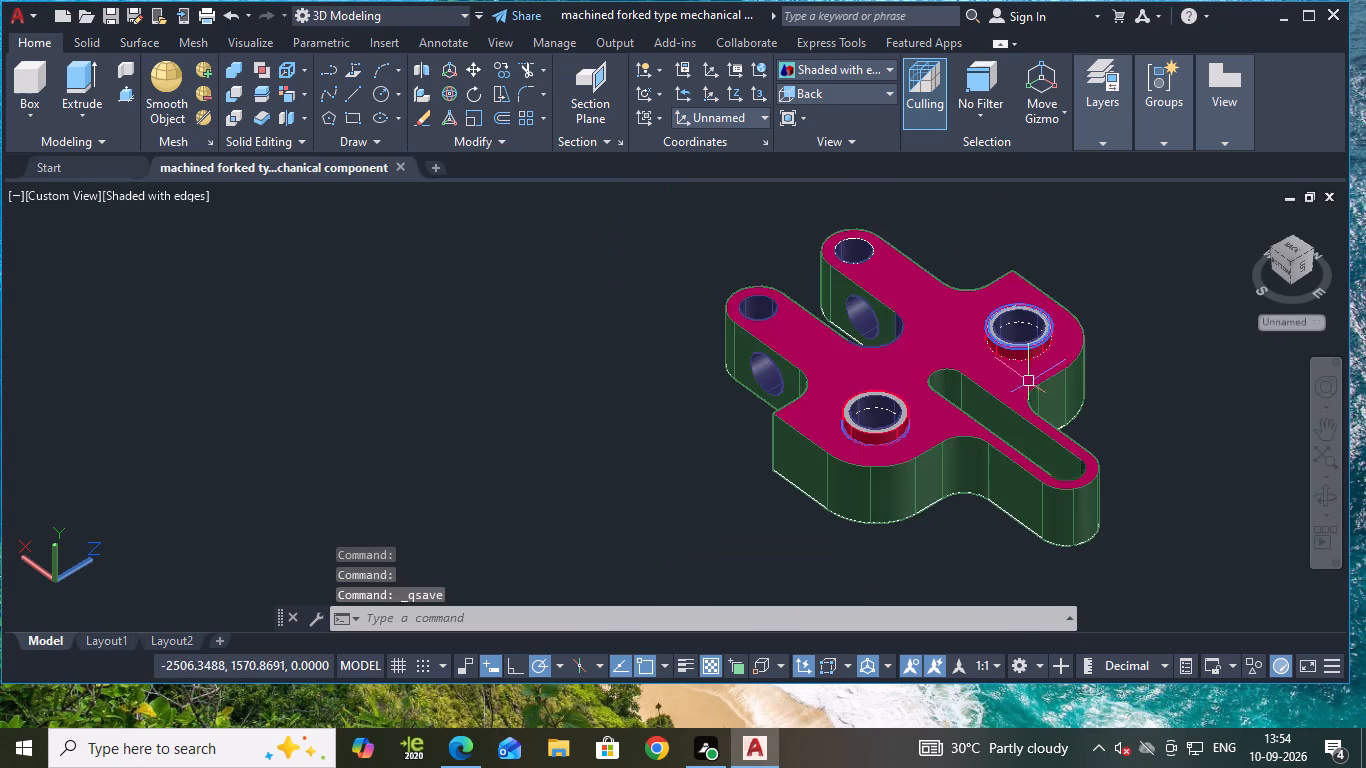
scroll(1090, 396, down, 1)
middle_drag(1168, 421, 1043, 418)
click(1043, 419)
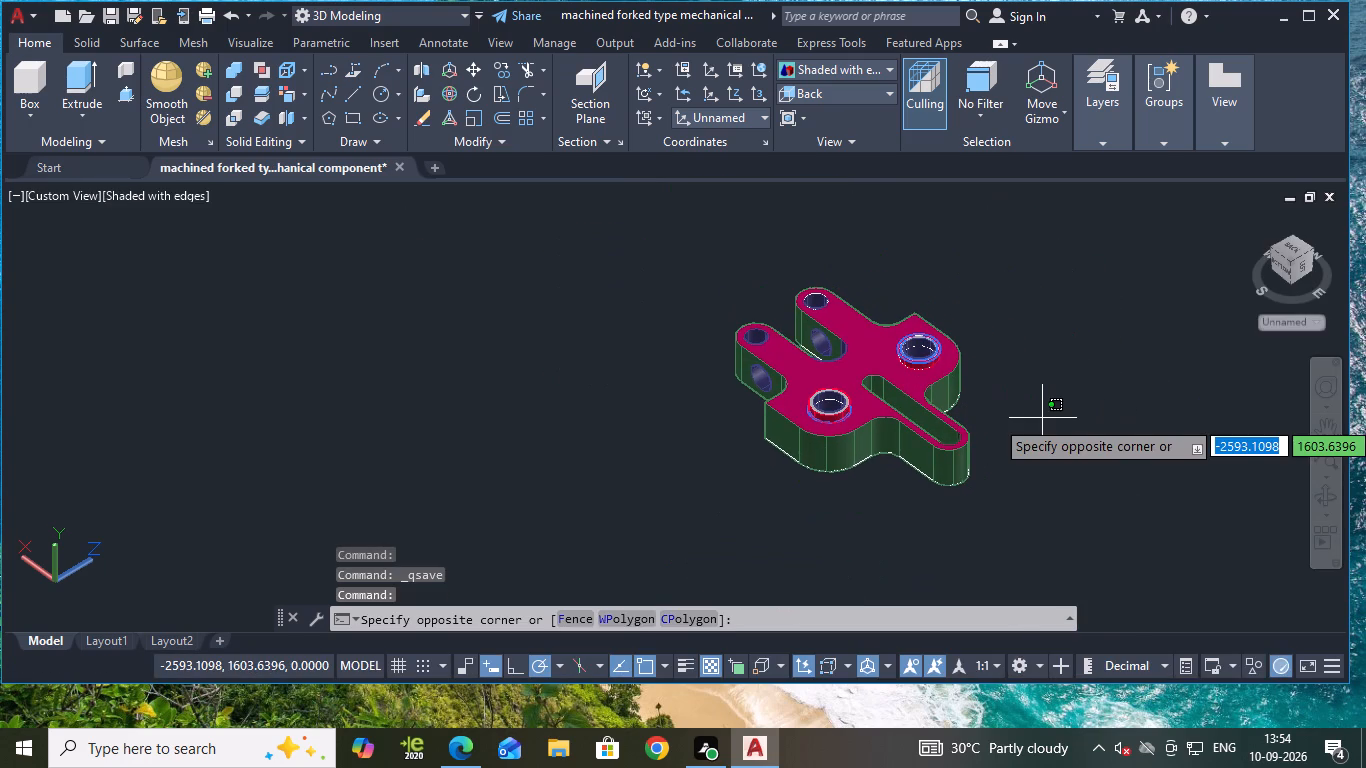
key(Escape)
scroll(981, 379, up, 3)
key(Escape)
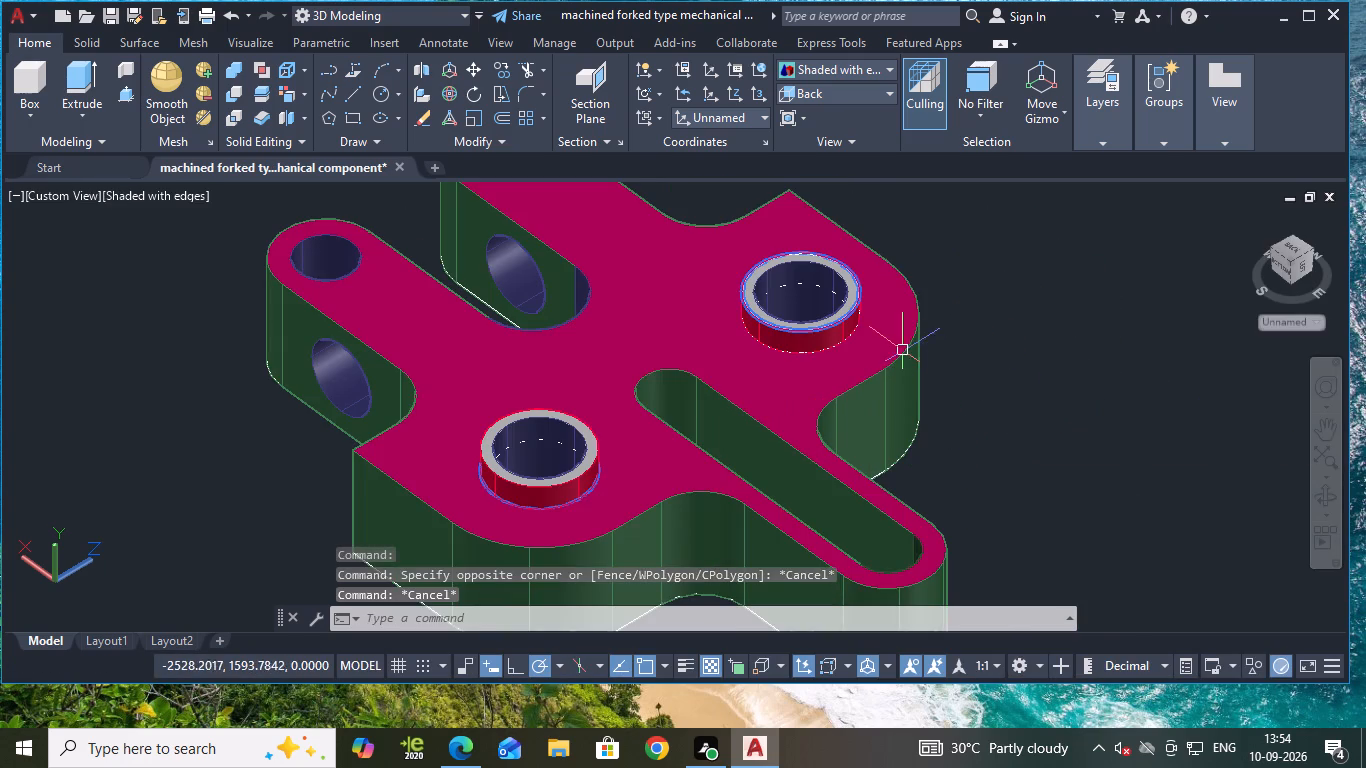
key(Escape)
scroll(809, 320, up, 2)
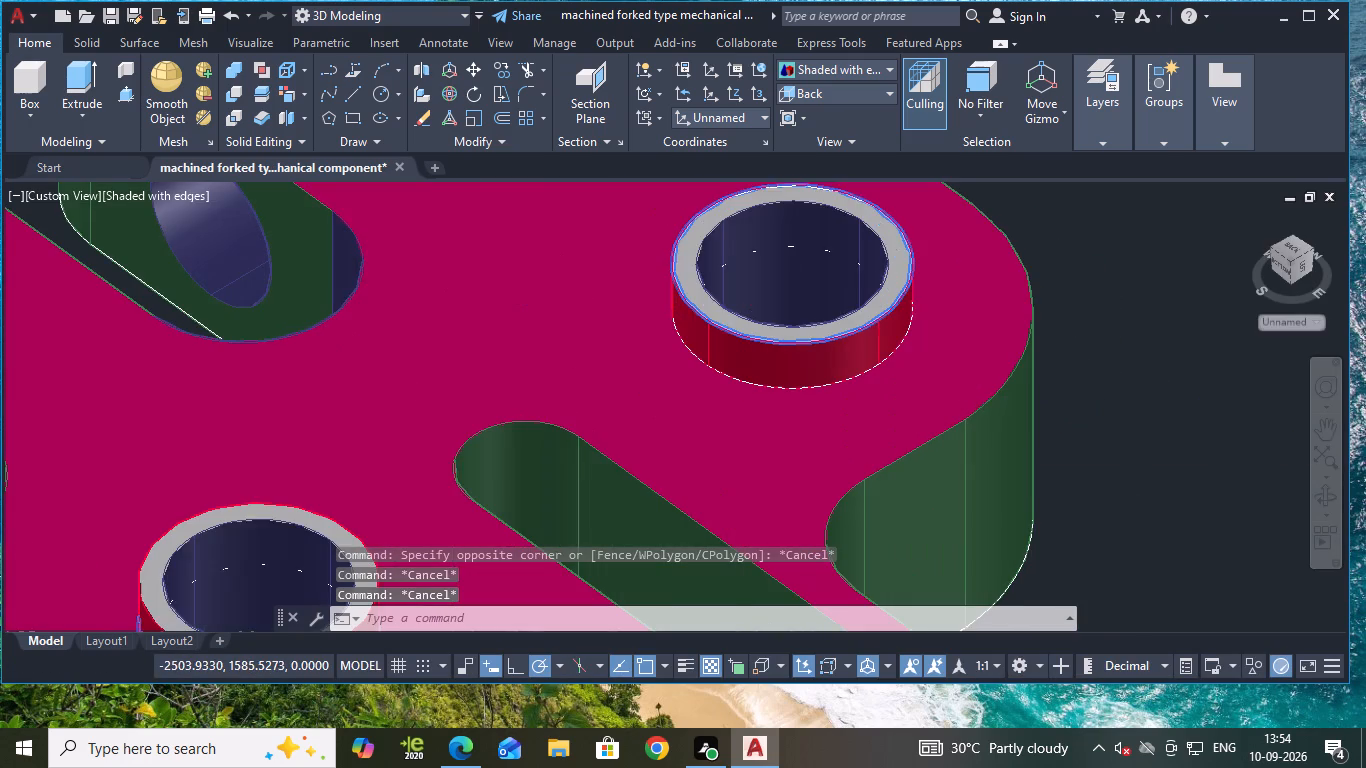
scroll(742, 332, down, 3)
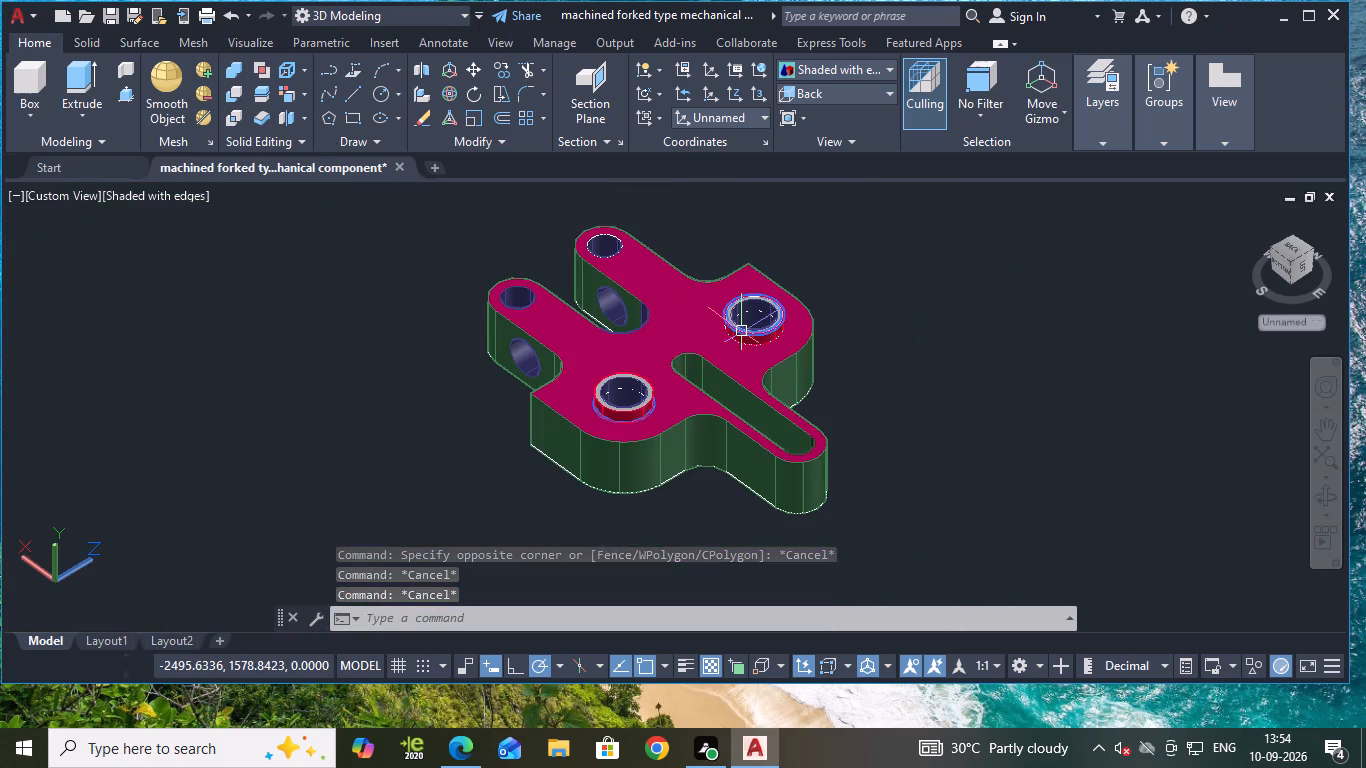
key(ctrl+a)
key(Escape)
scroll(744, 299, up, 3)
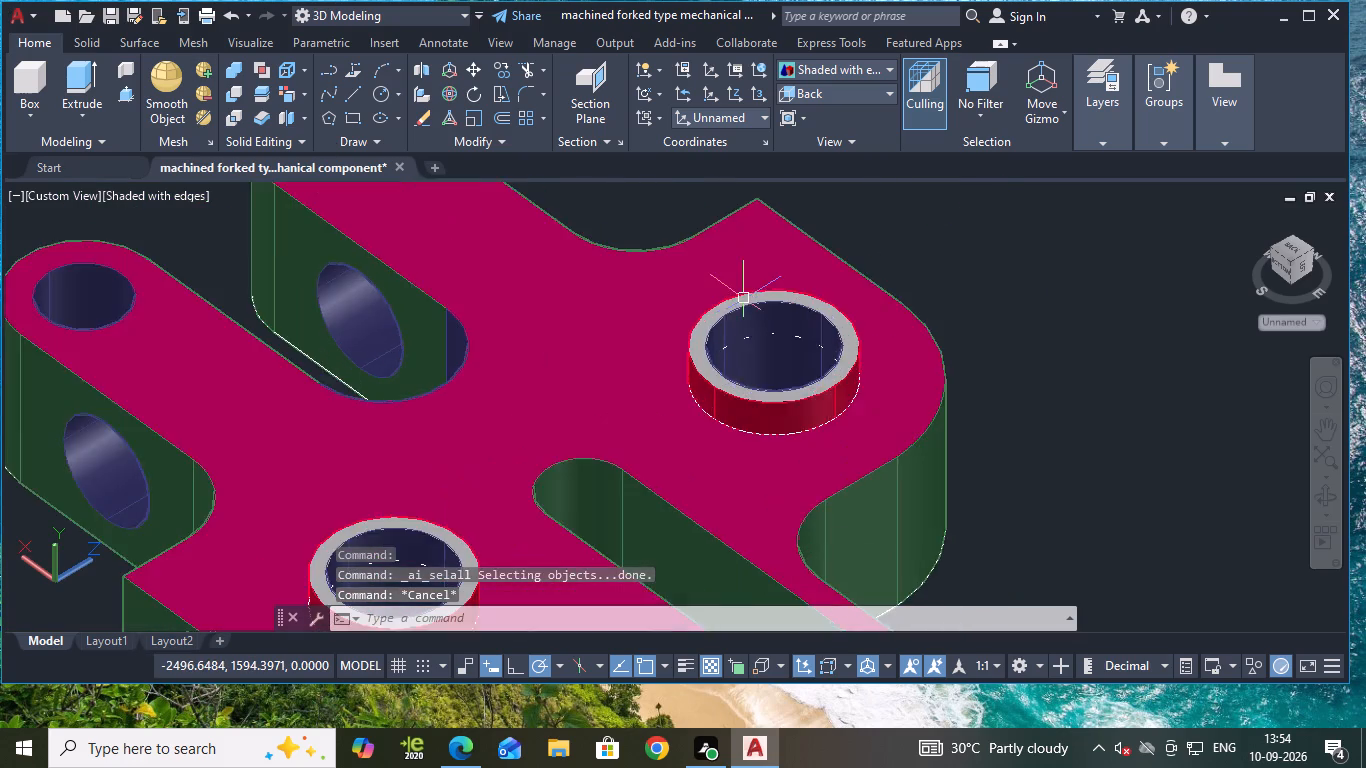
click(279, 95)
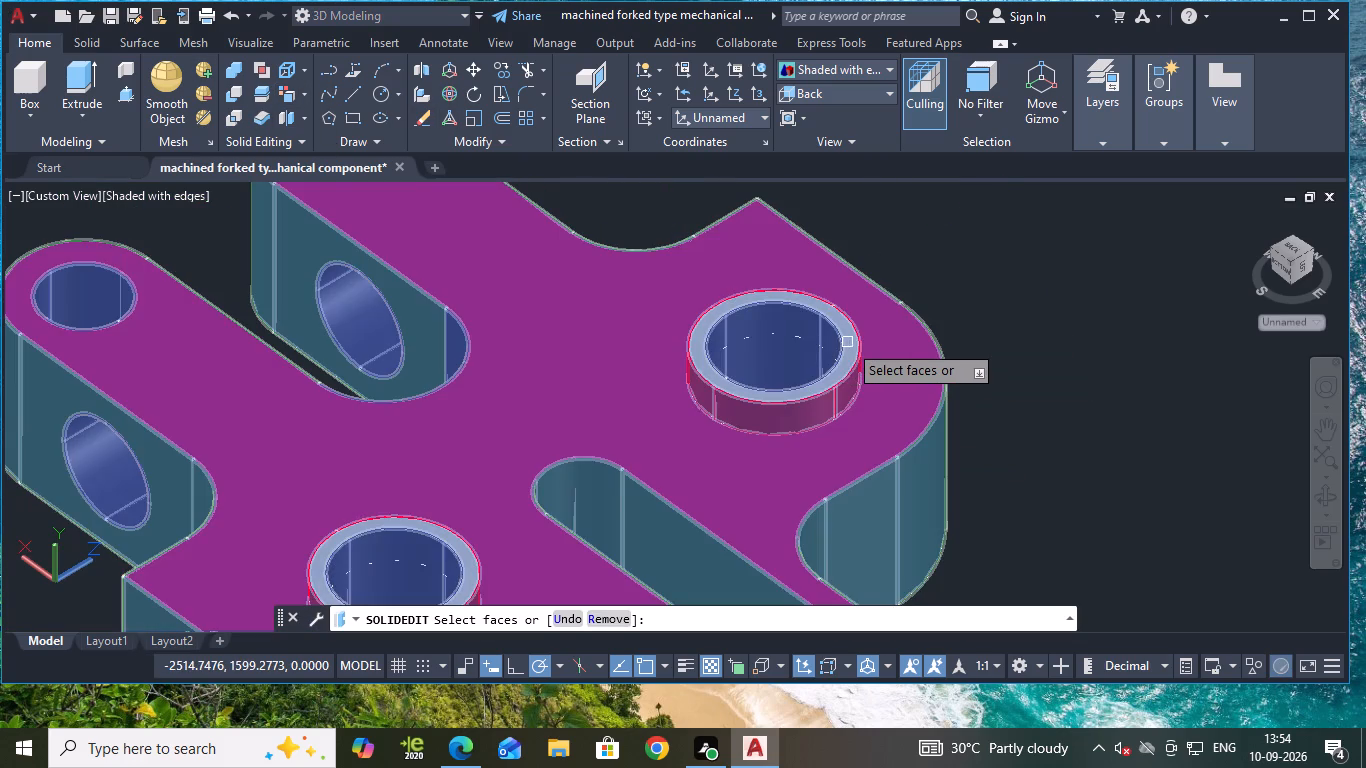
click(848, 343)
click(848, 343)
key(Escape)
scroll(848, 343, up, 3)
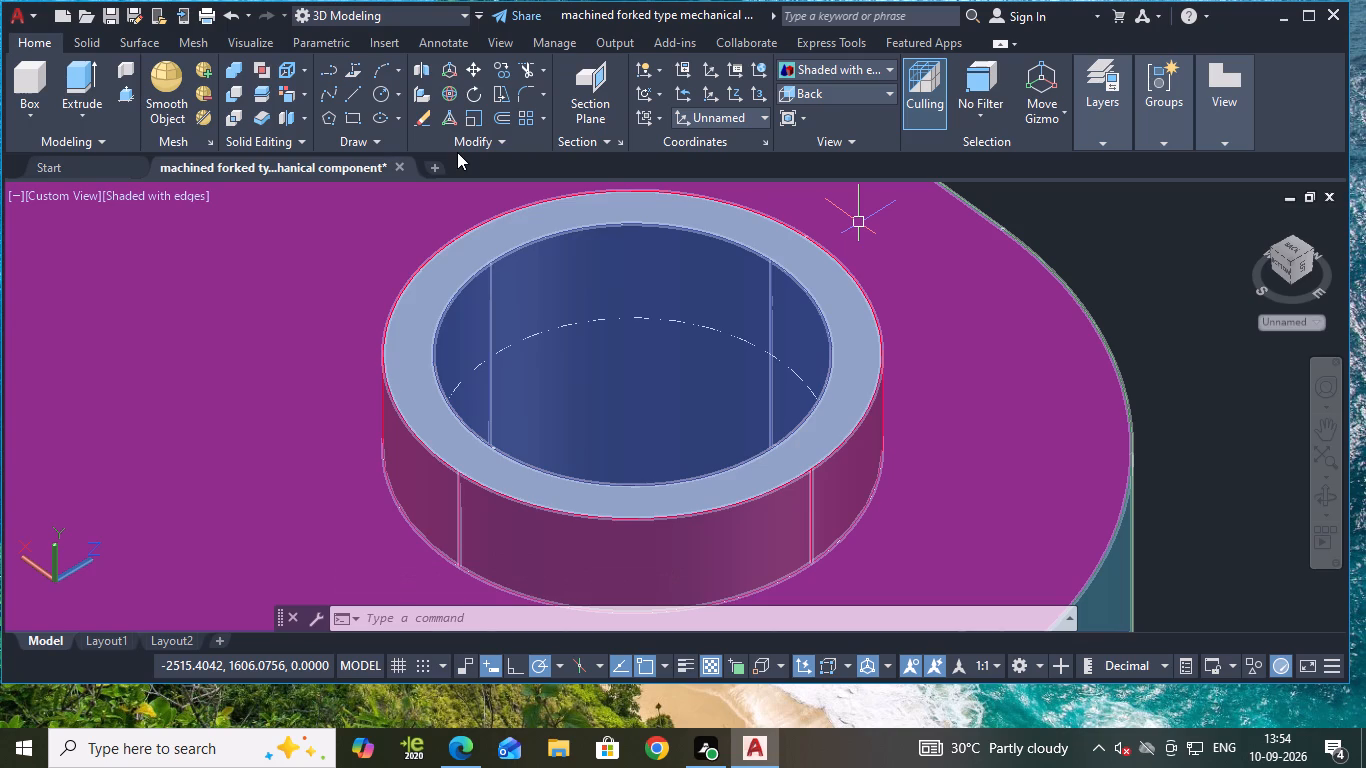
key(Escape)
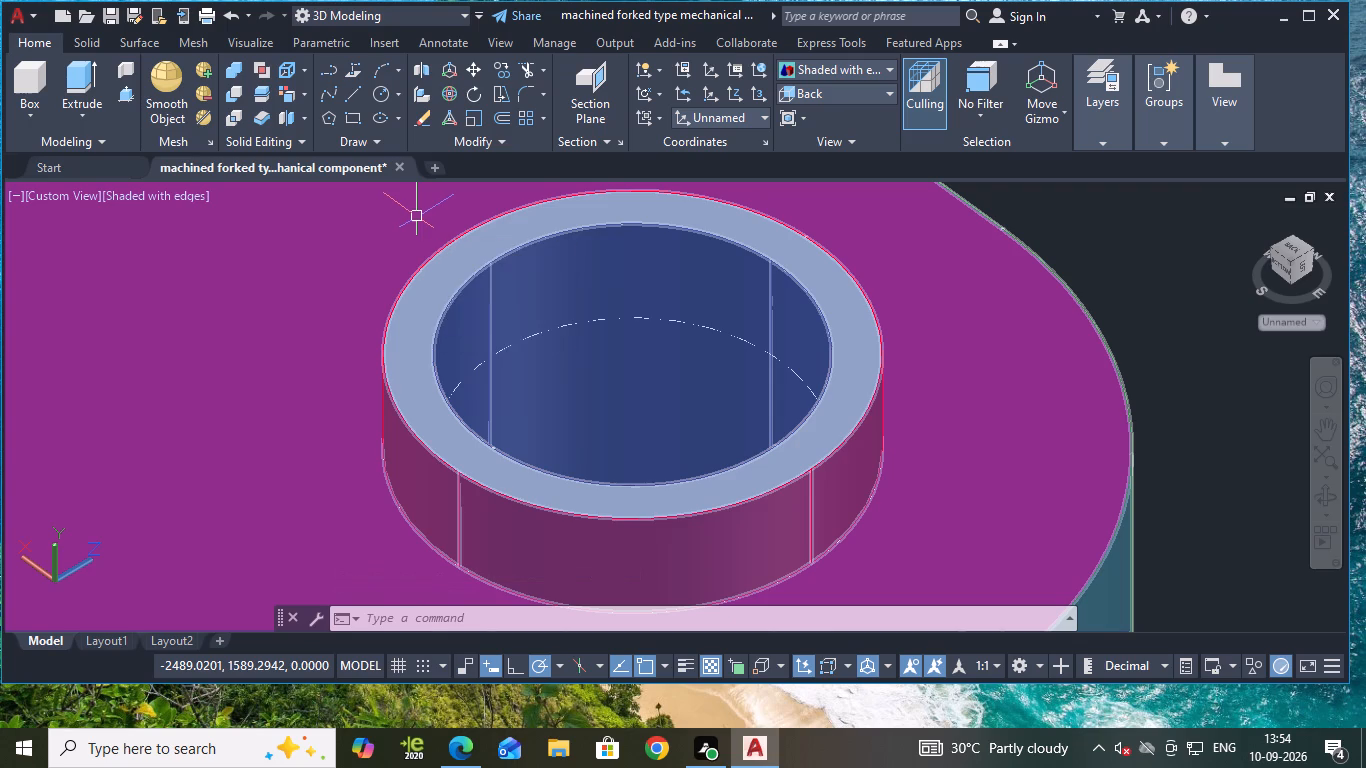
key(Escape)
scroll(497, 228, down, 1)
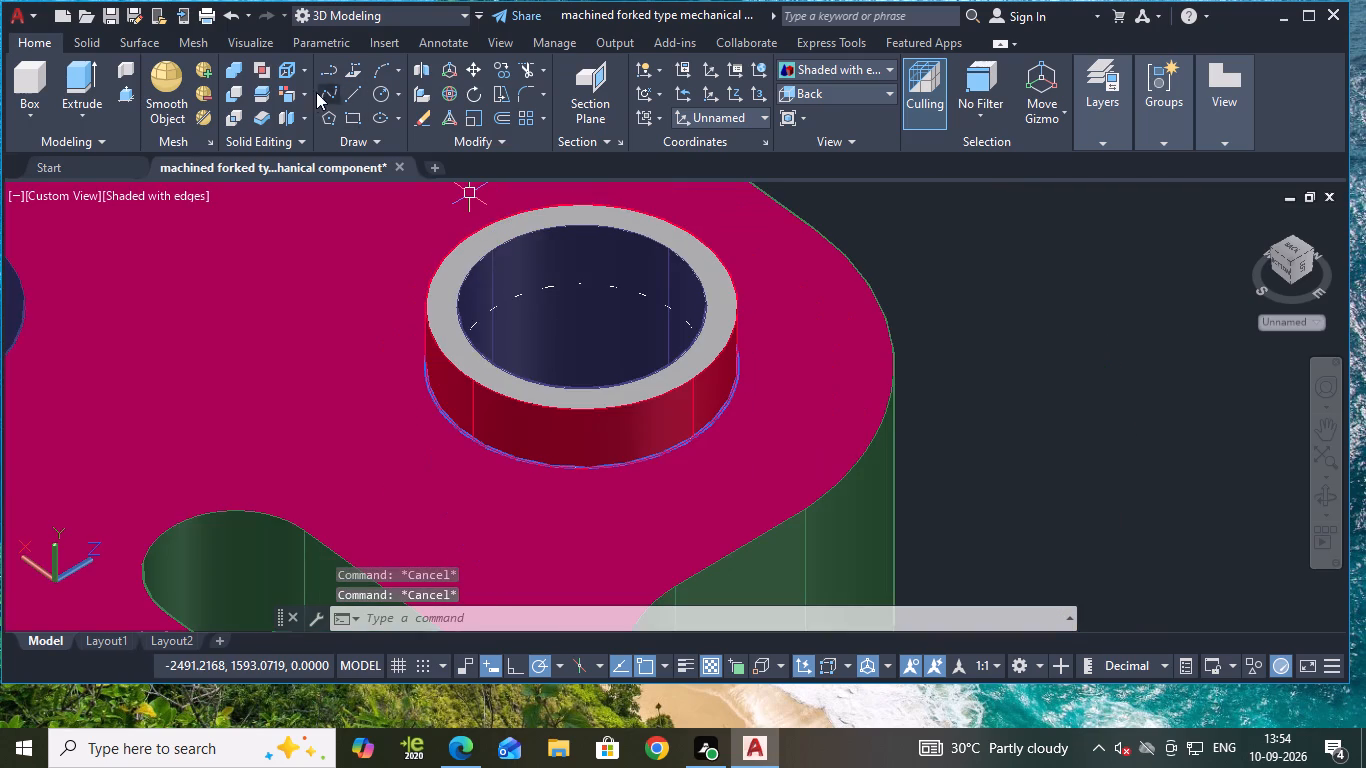
Colour the flat ring faces on top of both raised collars blue.
click(284, 96)
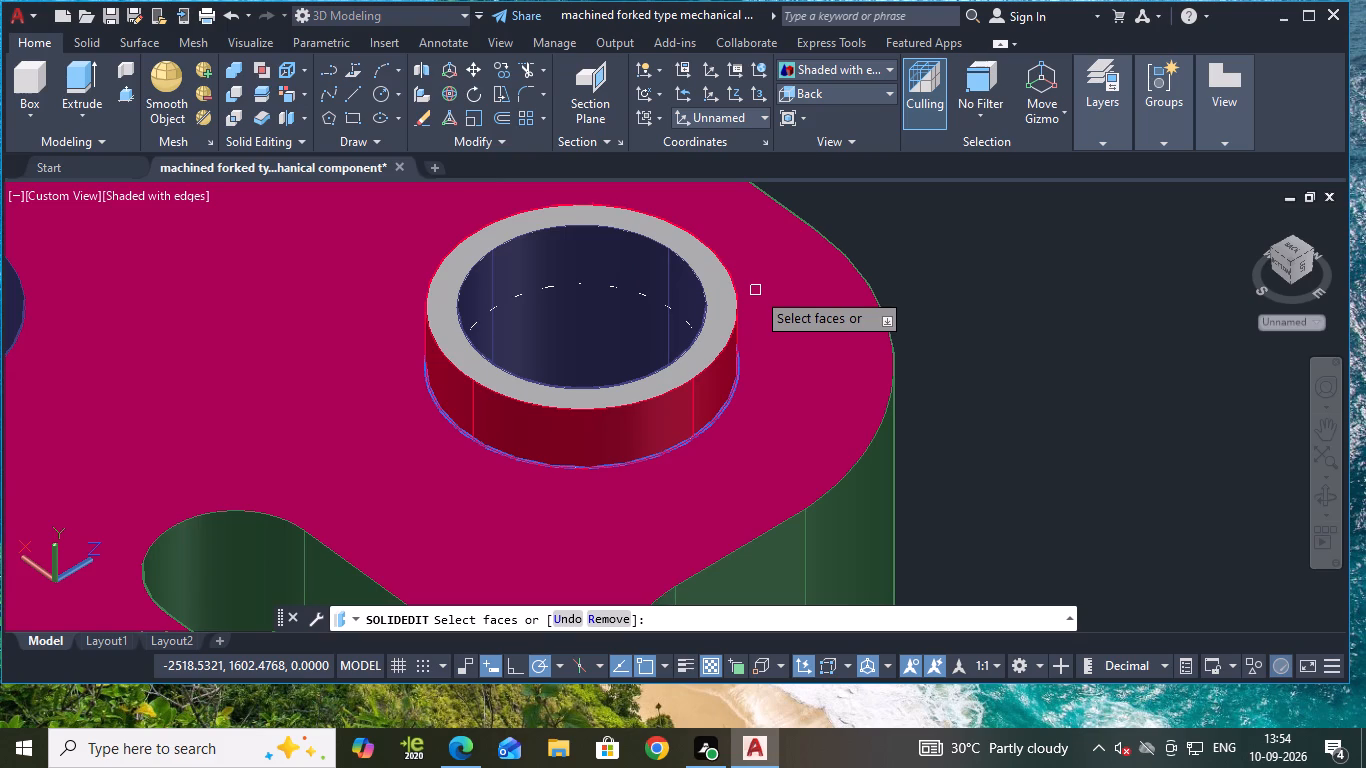
click(727, 288)
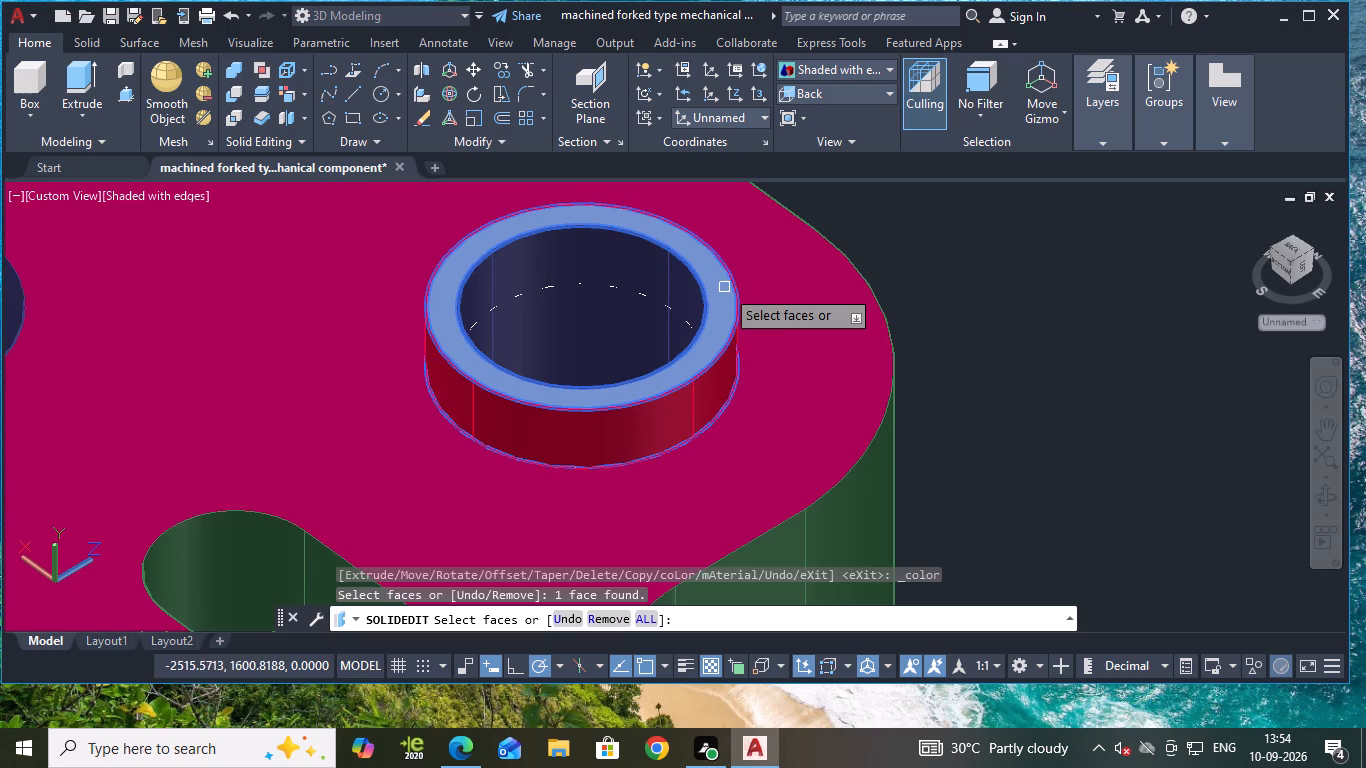
scroll(799, 290, down, 2)
scroll(469, 465, up, 3)
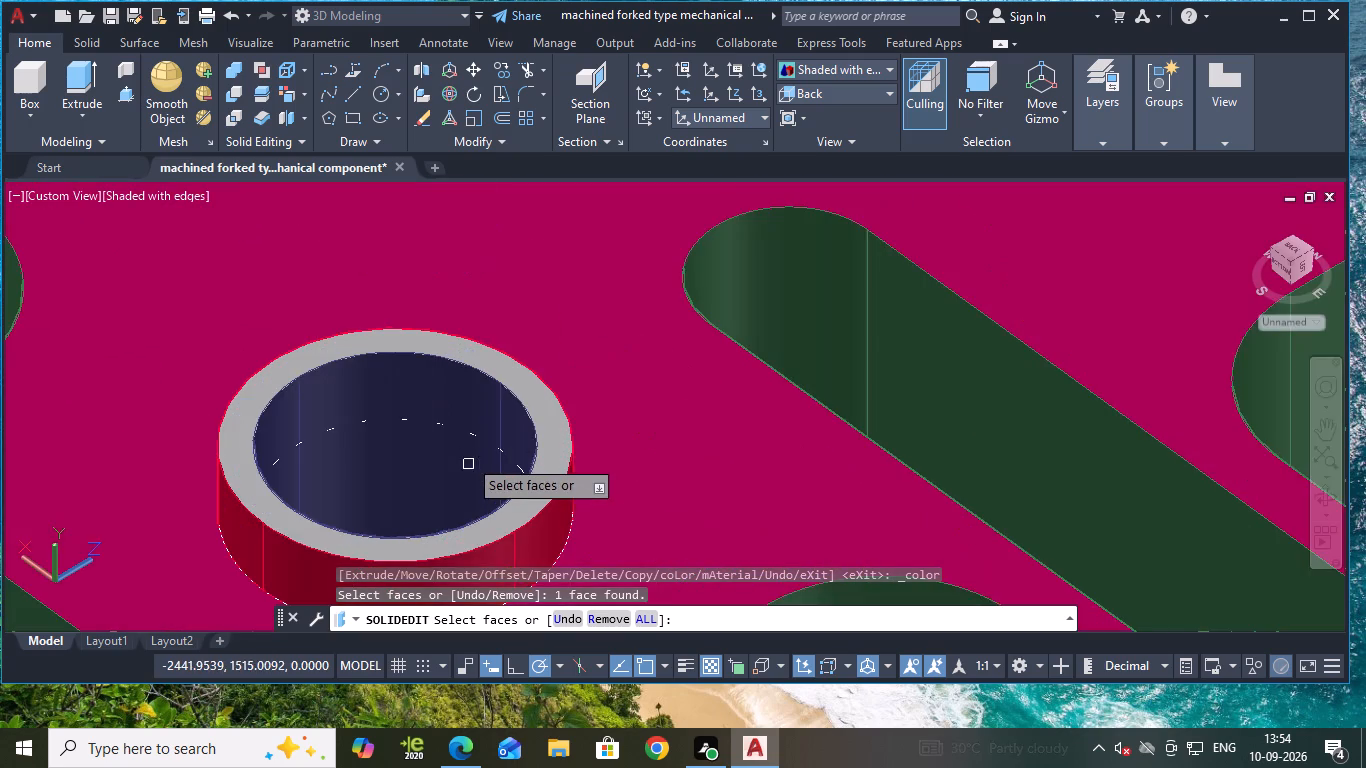
scroll(473, 453, up, 2)
click(645, 410)
scroll(644, 409, down, 3)
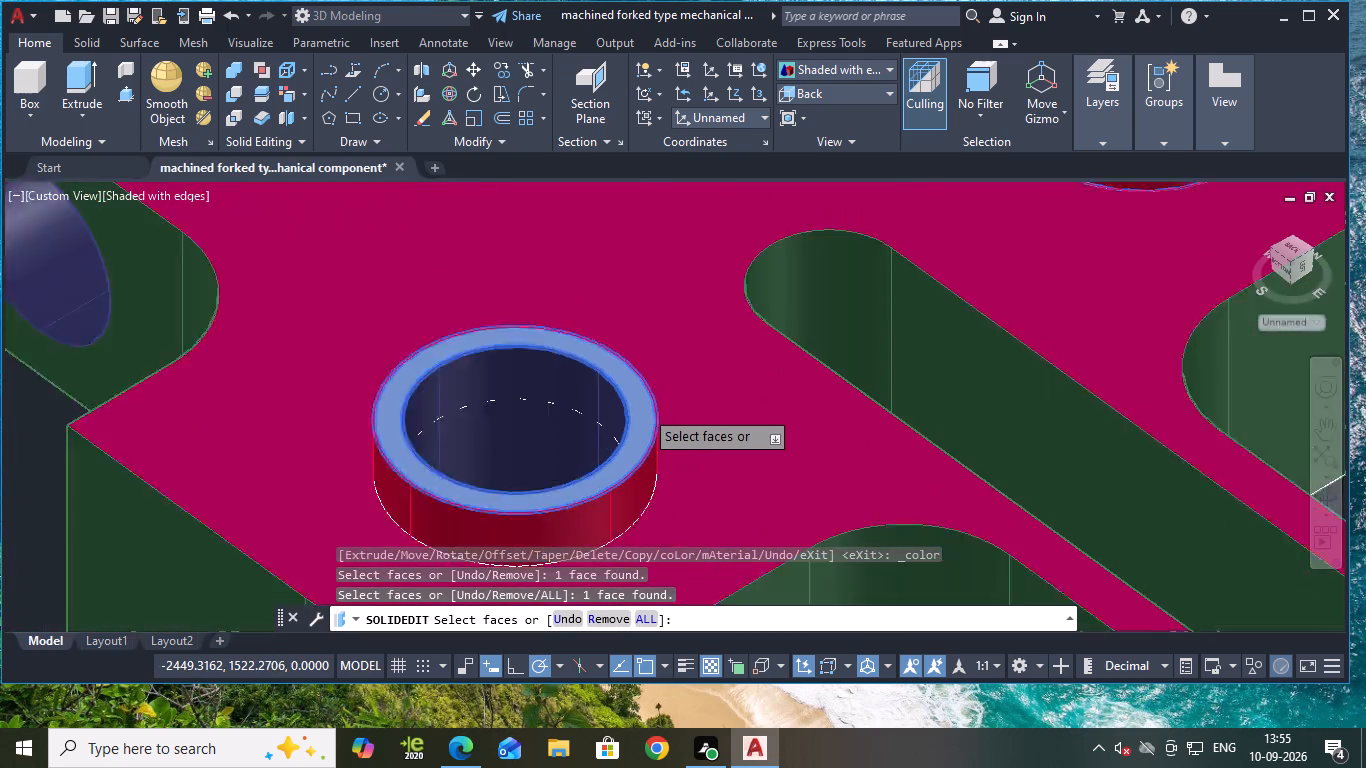
key(Return)
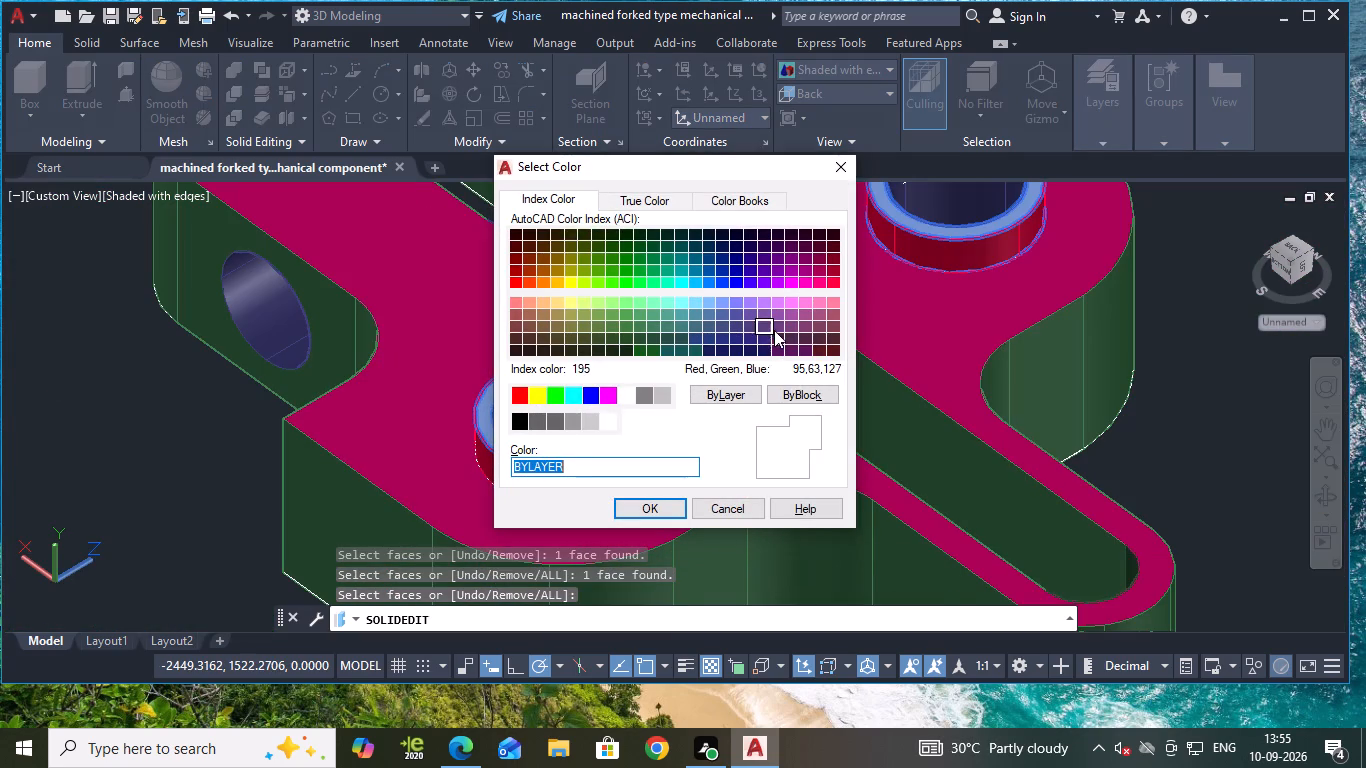
click(738, 282)
click(639, 509)
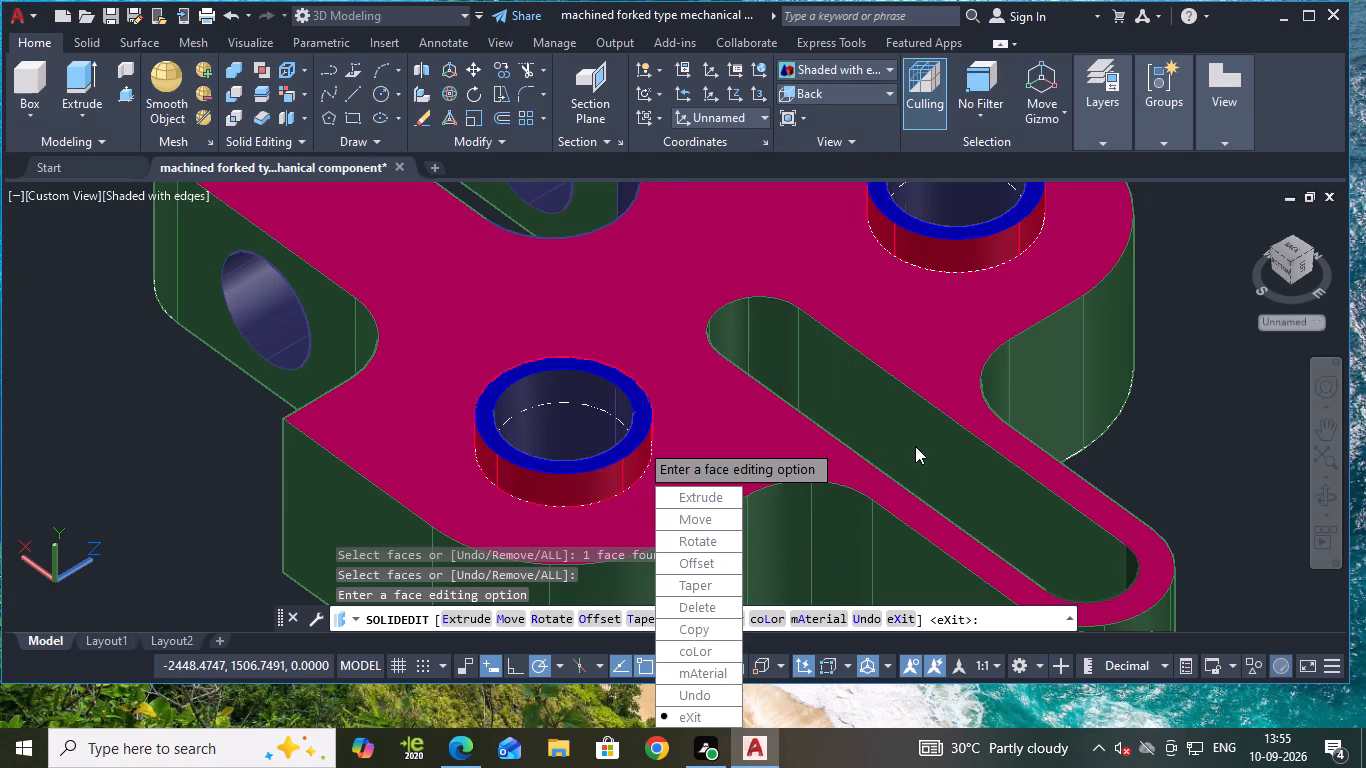
key(Return)
key(Return)
scroll(639, 509, down, 2)
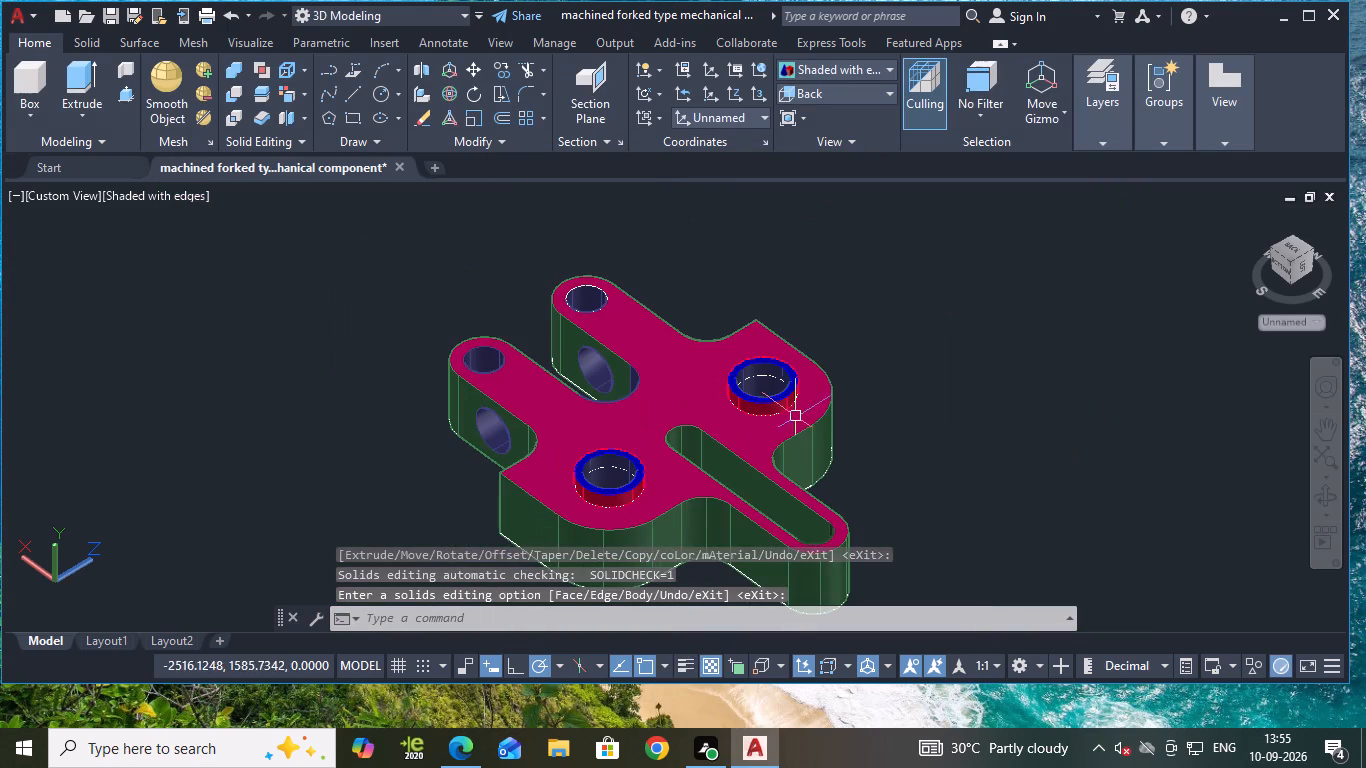
Orient the shaded component to show both collars, the long slot and the fork arms' cross hole, centred in the drawing area.
middle_drag(1000, 449, 803, 402)
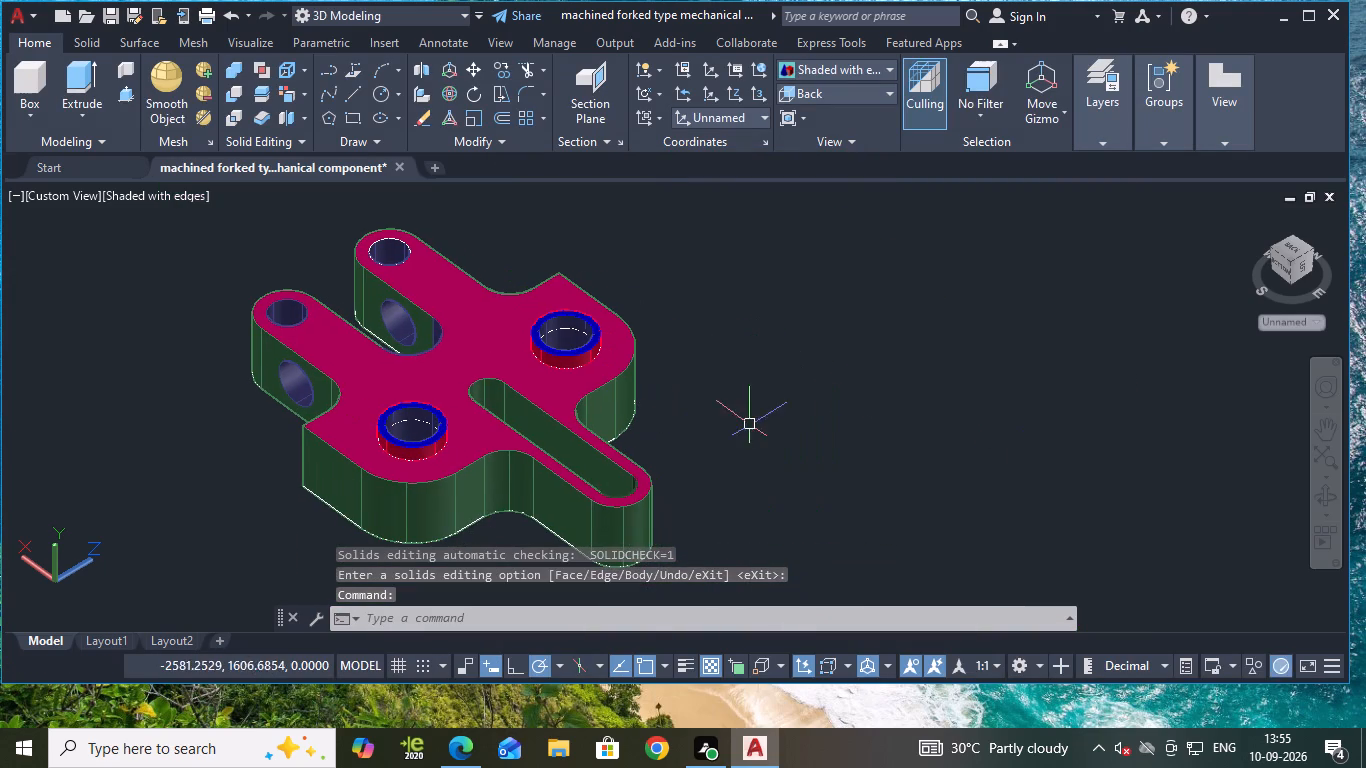
shift+middle_drag(863, 396, 653, 439)
scroll(660, 420, down, 3)
scroll(677, 405, up, 4)
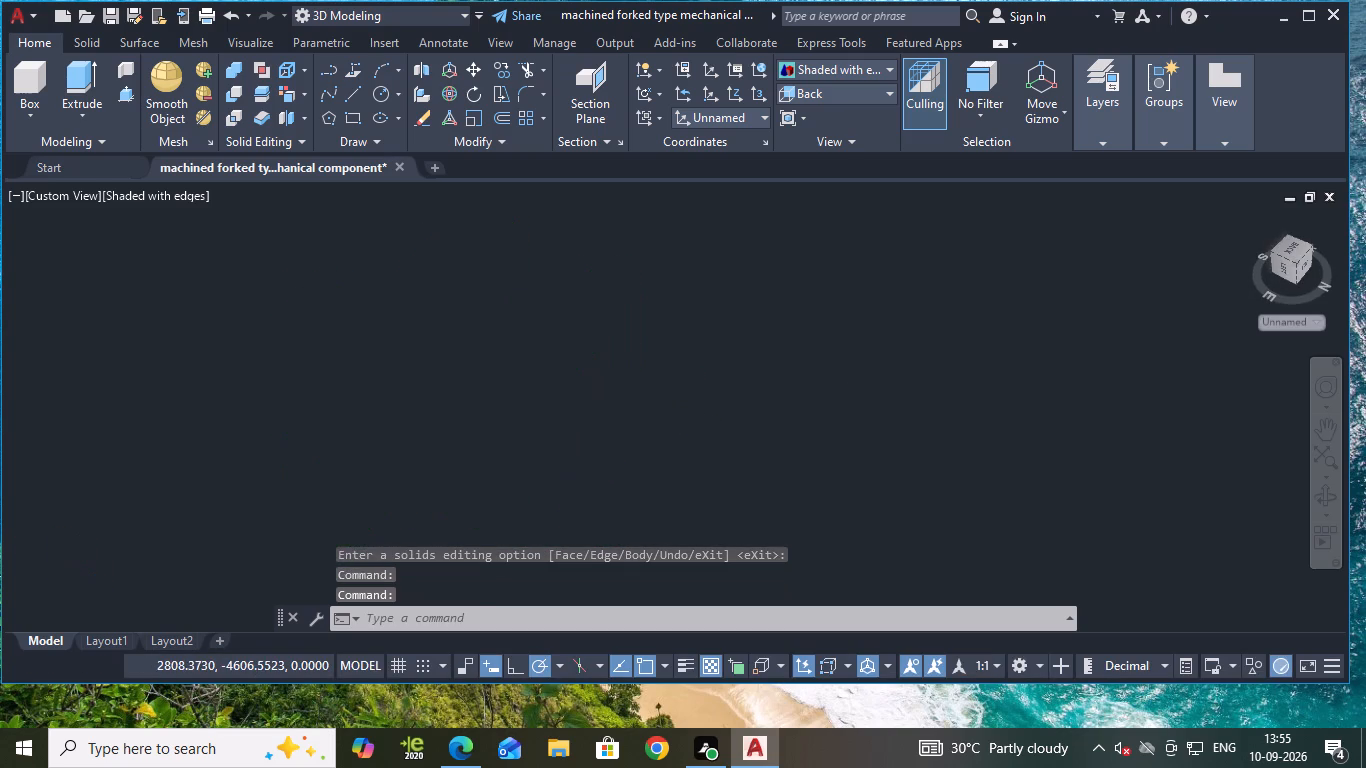
scroll(539, 61, down, 4)
scroll(657, 219, down, 4)
scroll(731, 325, down, 2)
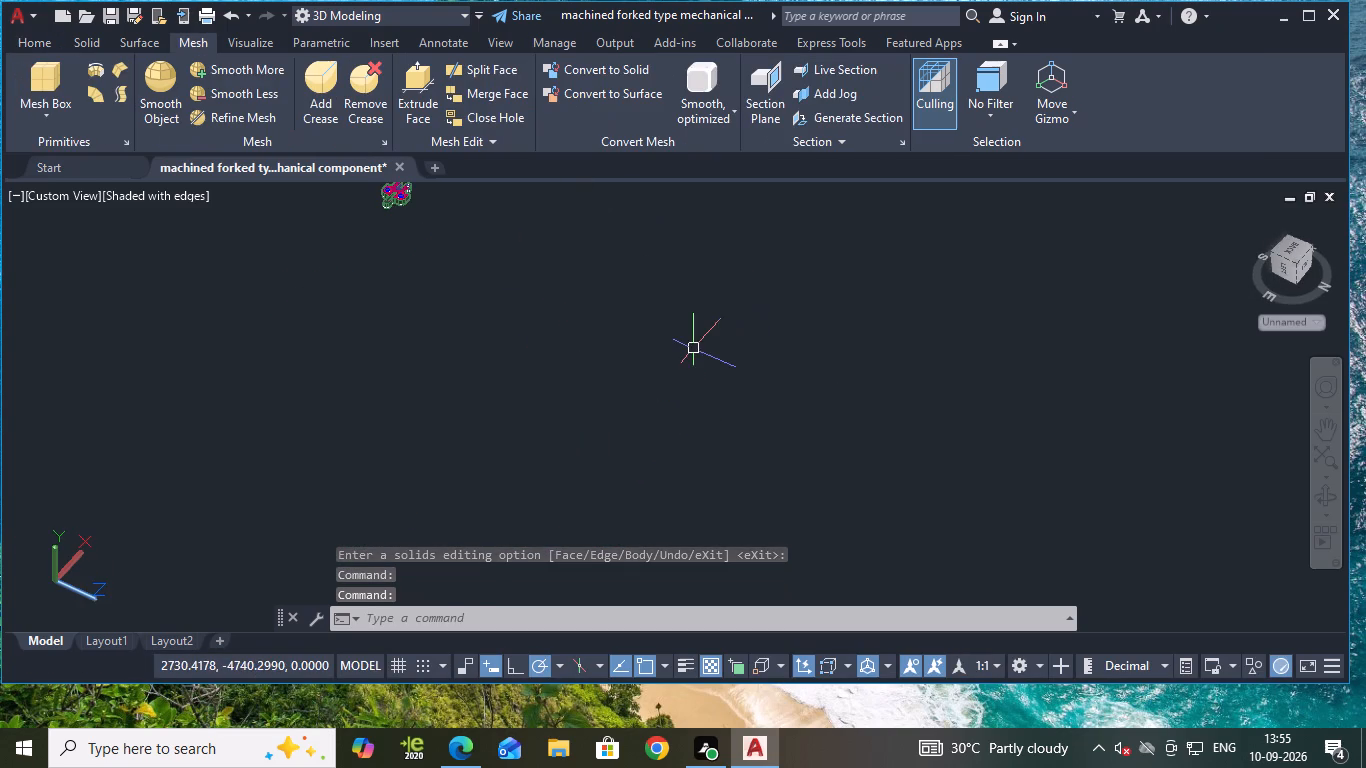
key(Escape)
scroll(426, 248, up, 2)
middle_drag(445, 250, 644, 443)
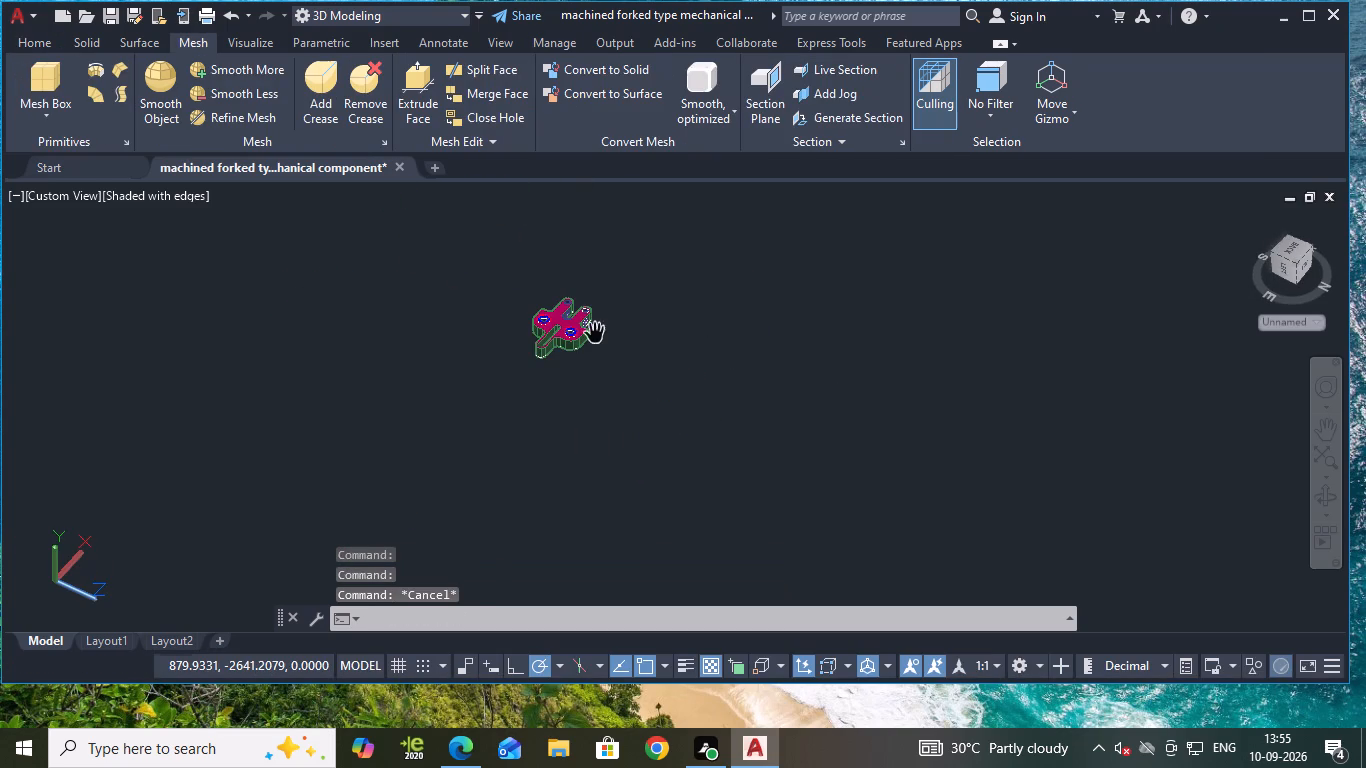
scroll(595, 292, up, 4)
middle_drag(613, 265, 683, 349)
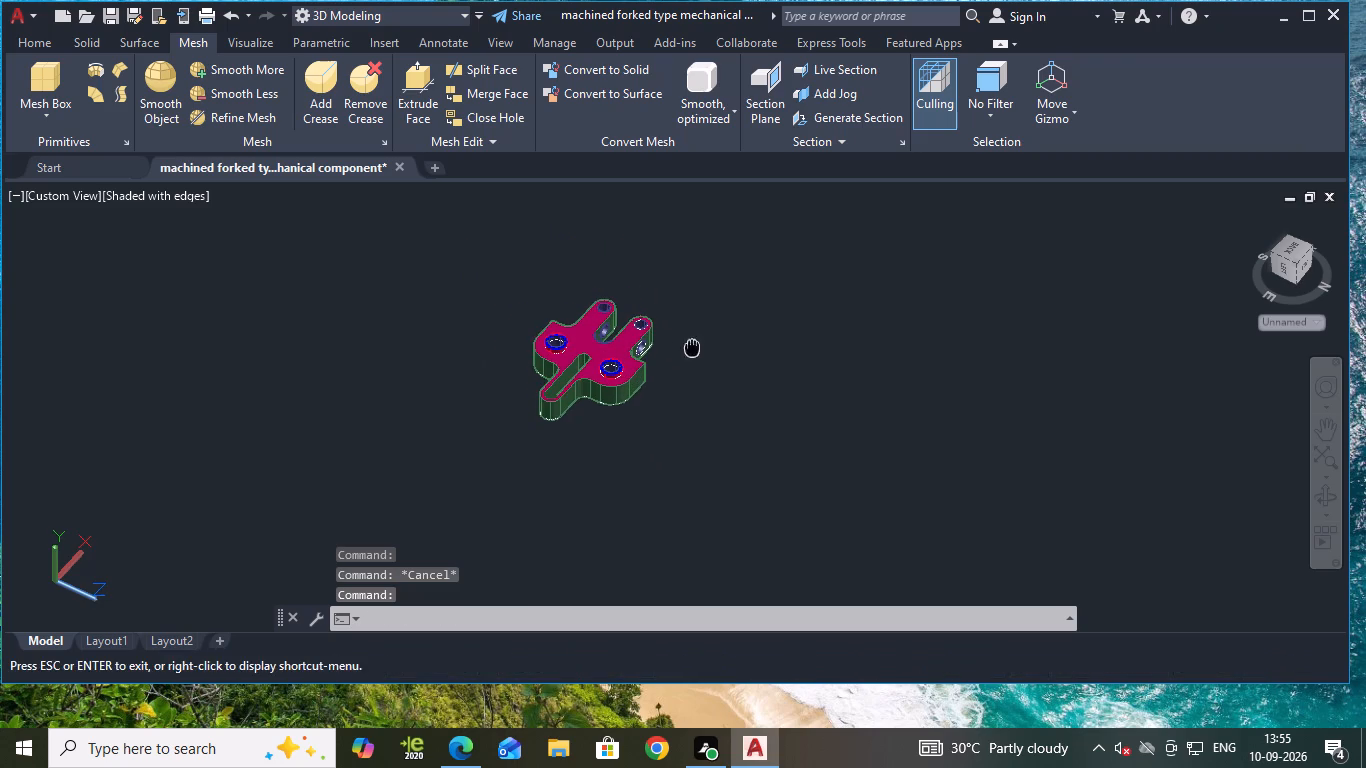
scroll(509, 295, up, 3)
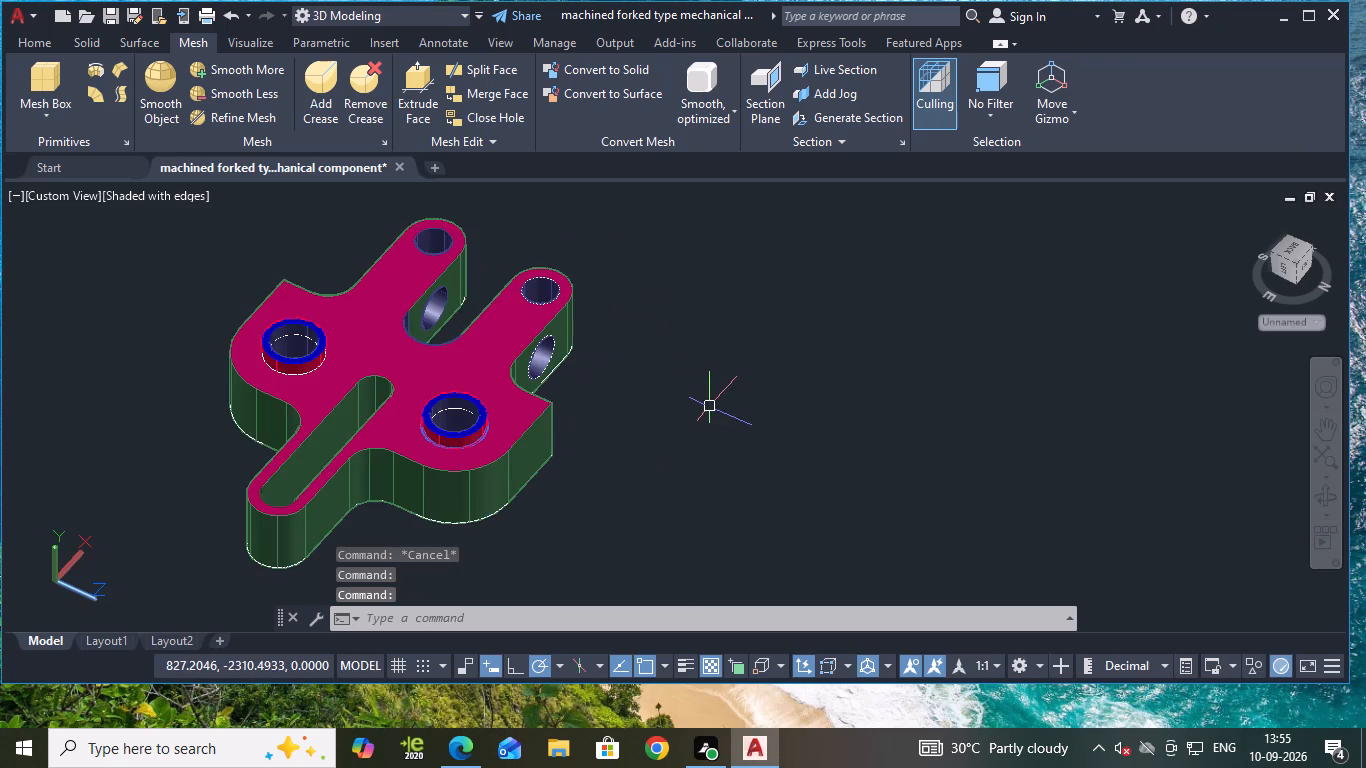
middle_drag(710, 406, 984, 445)
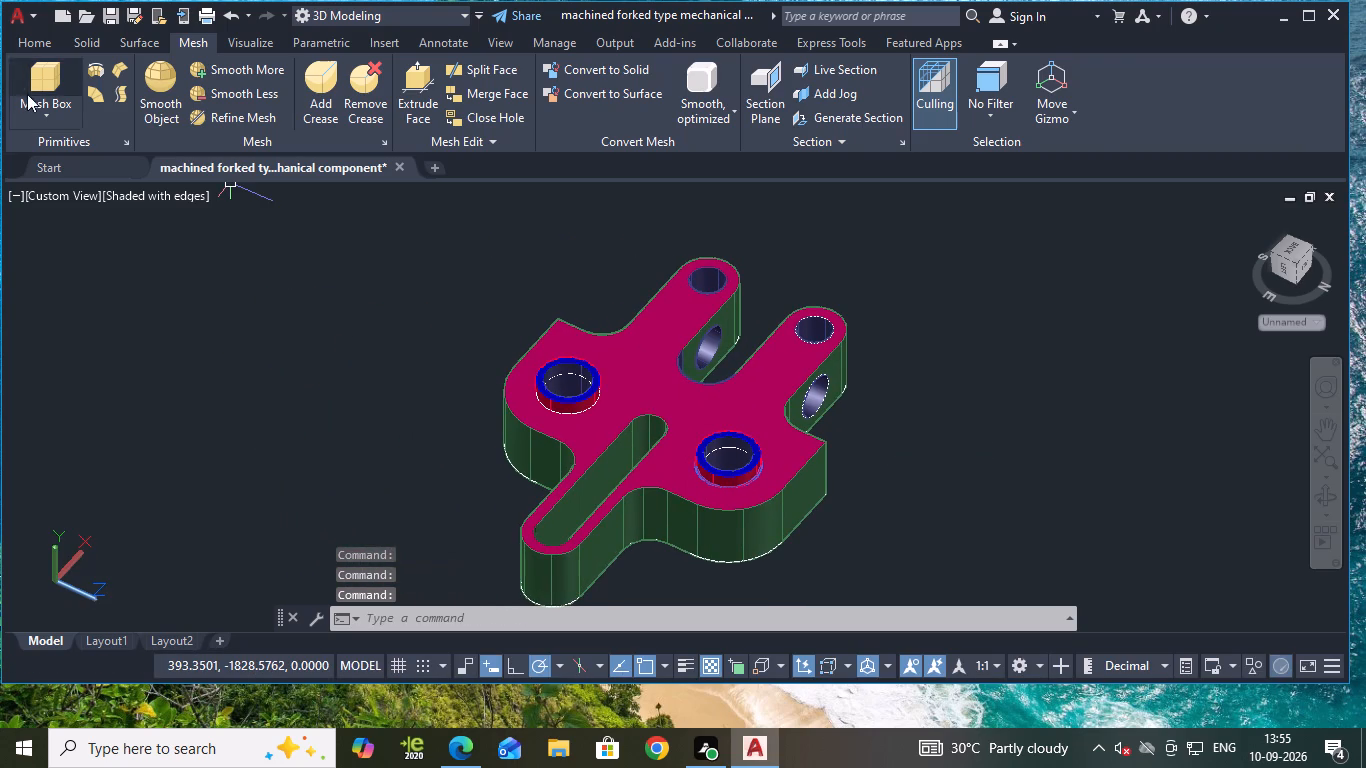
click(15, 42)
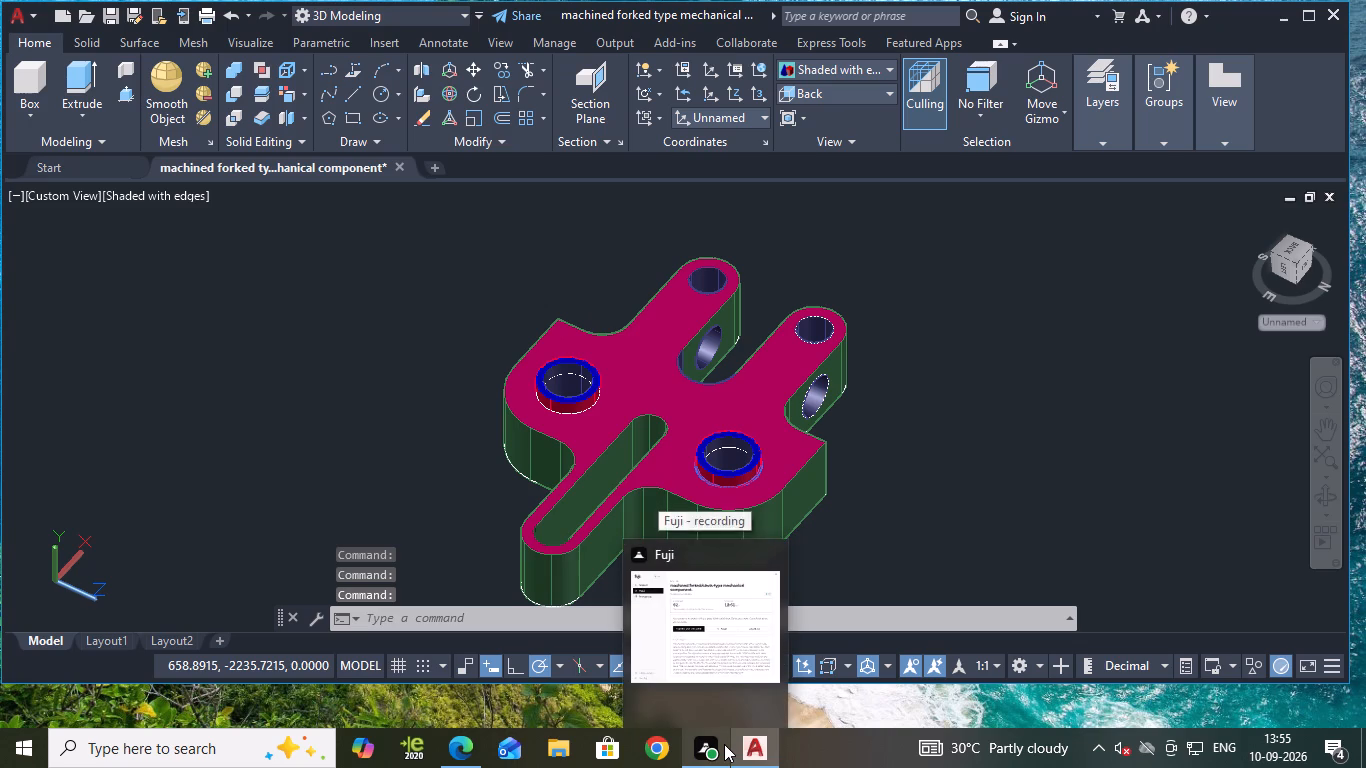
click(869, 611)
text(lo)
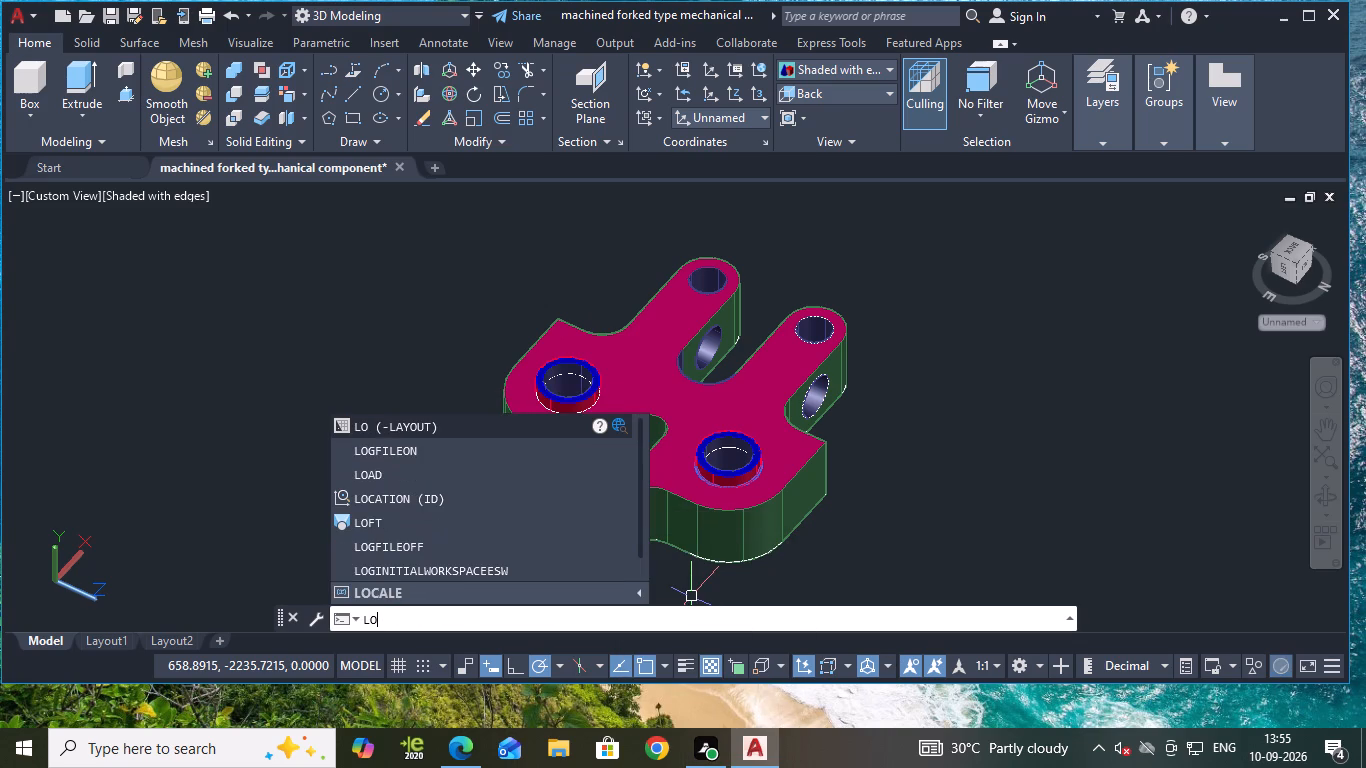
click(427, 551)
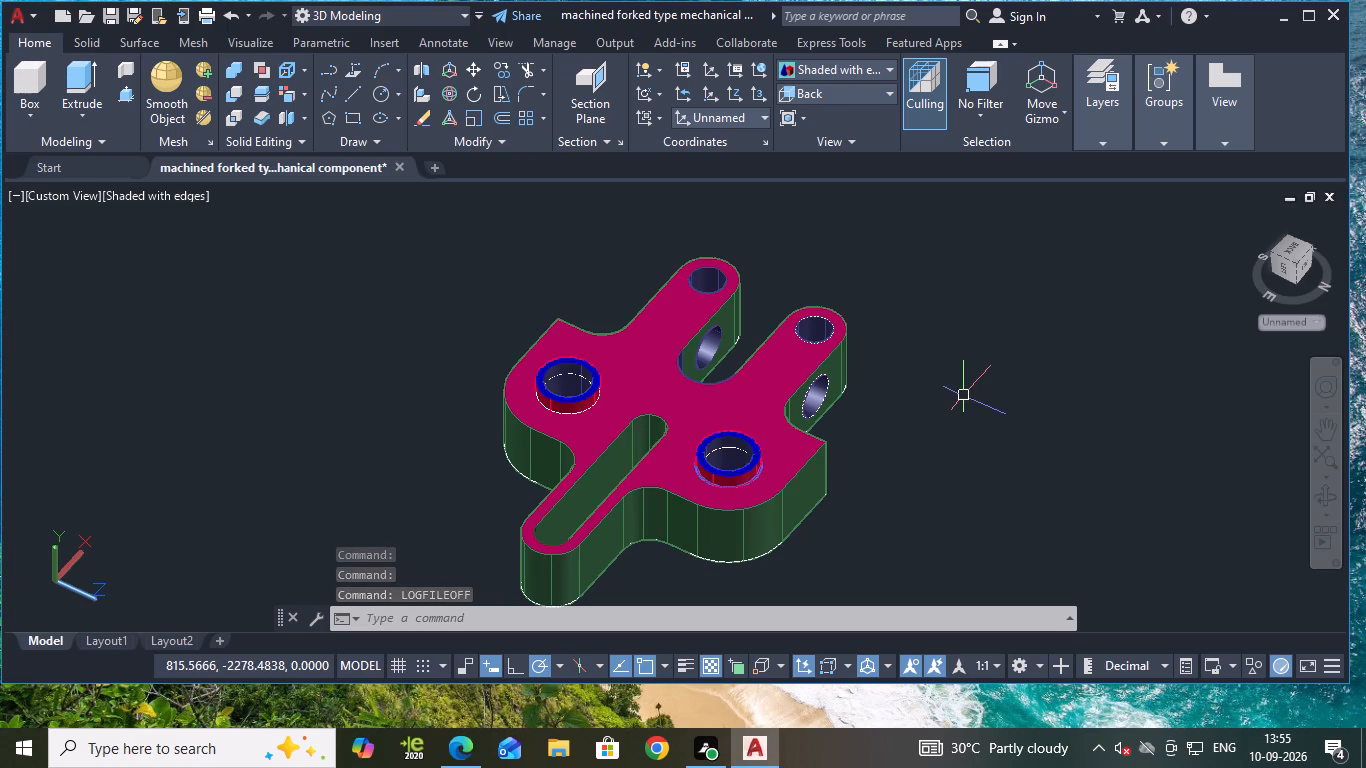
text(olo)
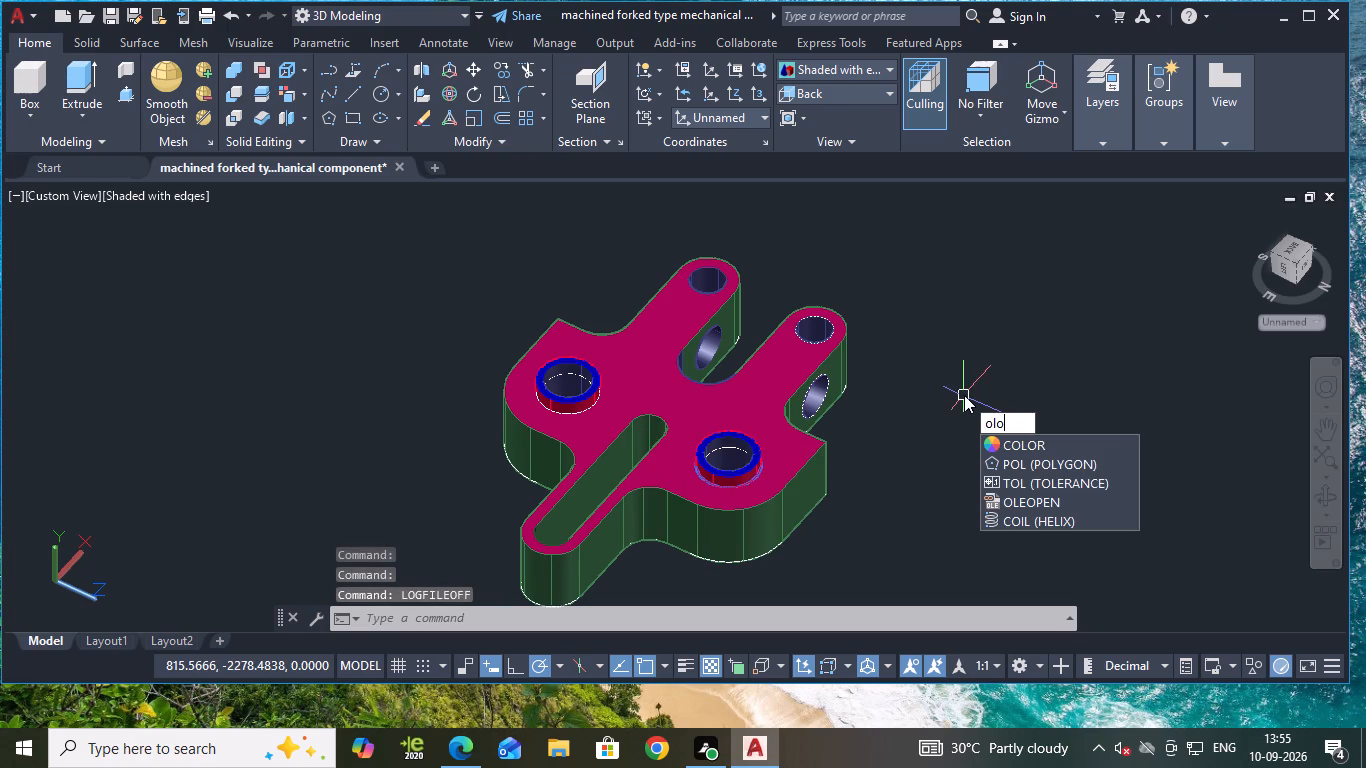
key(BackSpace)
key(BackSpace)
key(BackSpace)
Start a plot of the model with DWG To PDF.pc3 as the plotter.
key(p)
text(lo)
click(1028, 436)
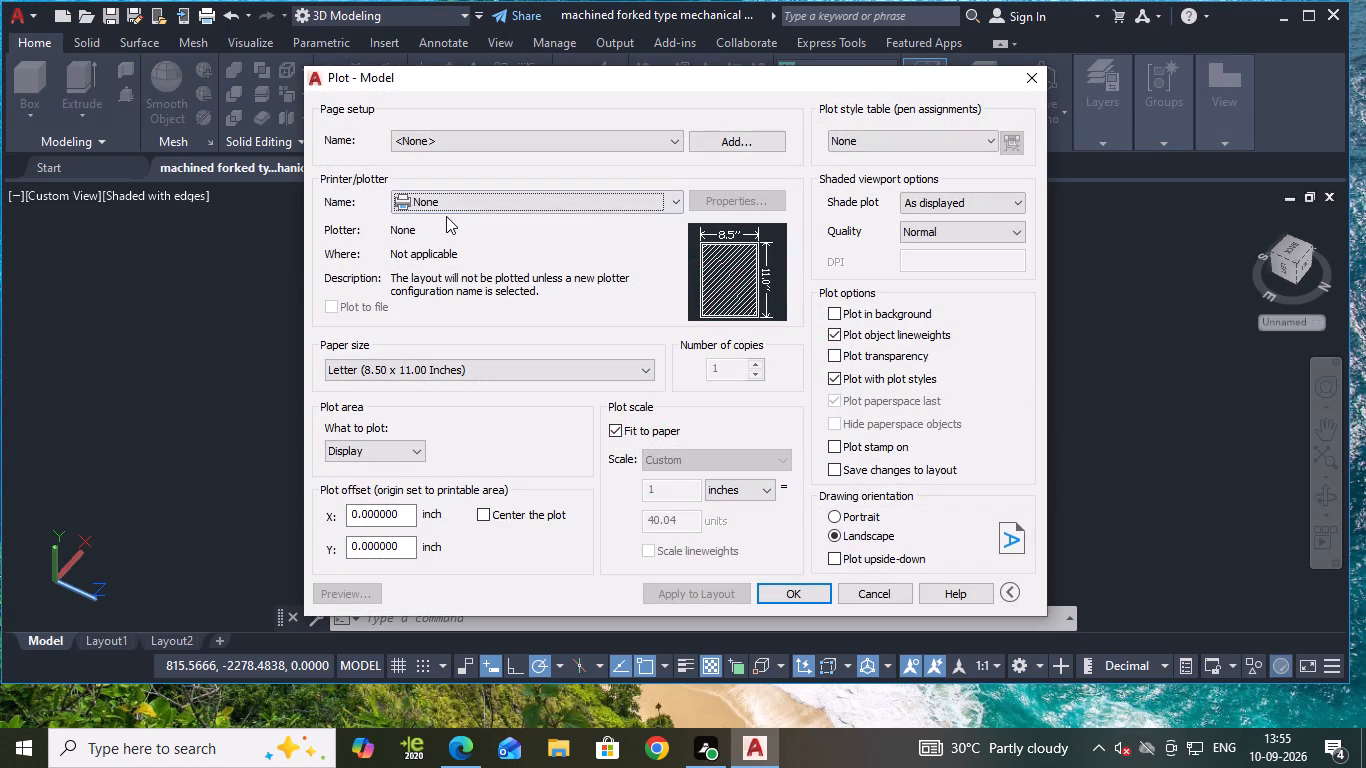
click(446, 204)
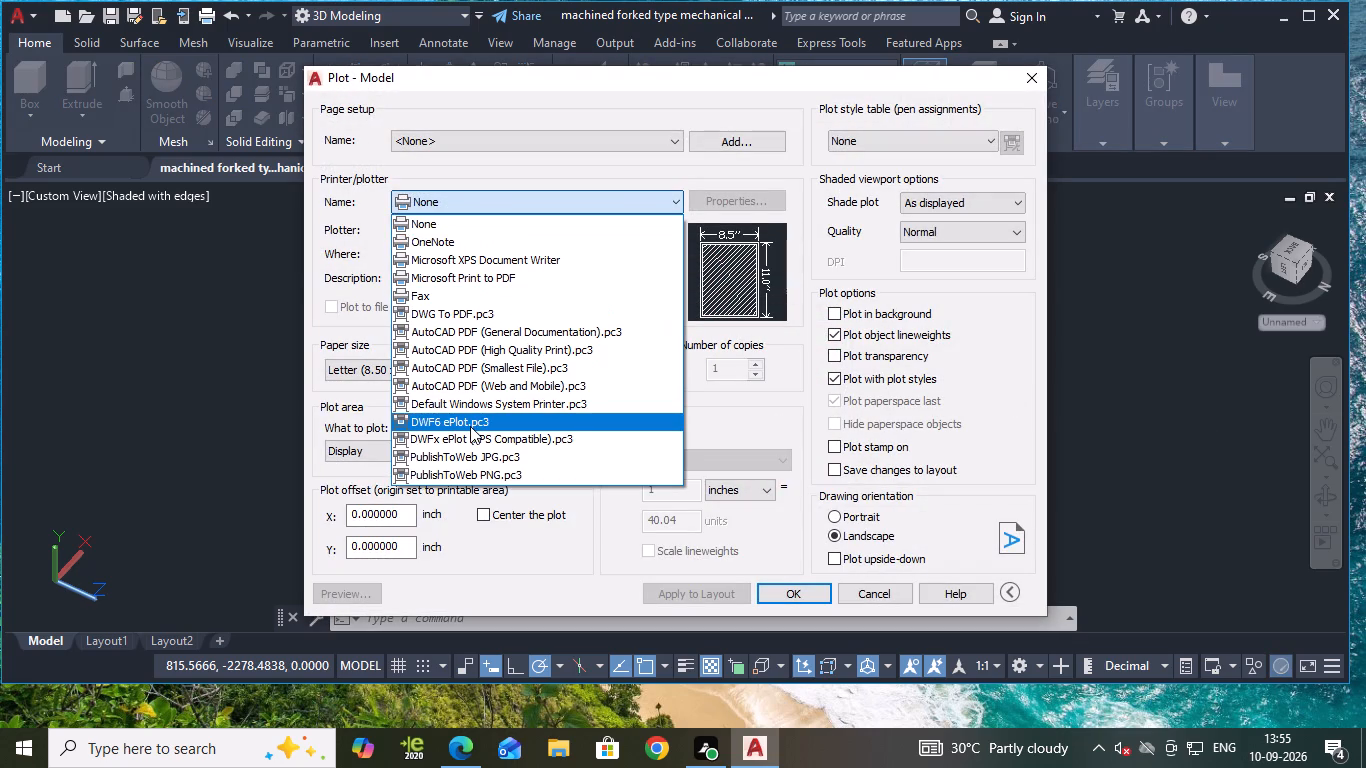
click(476, 317)
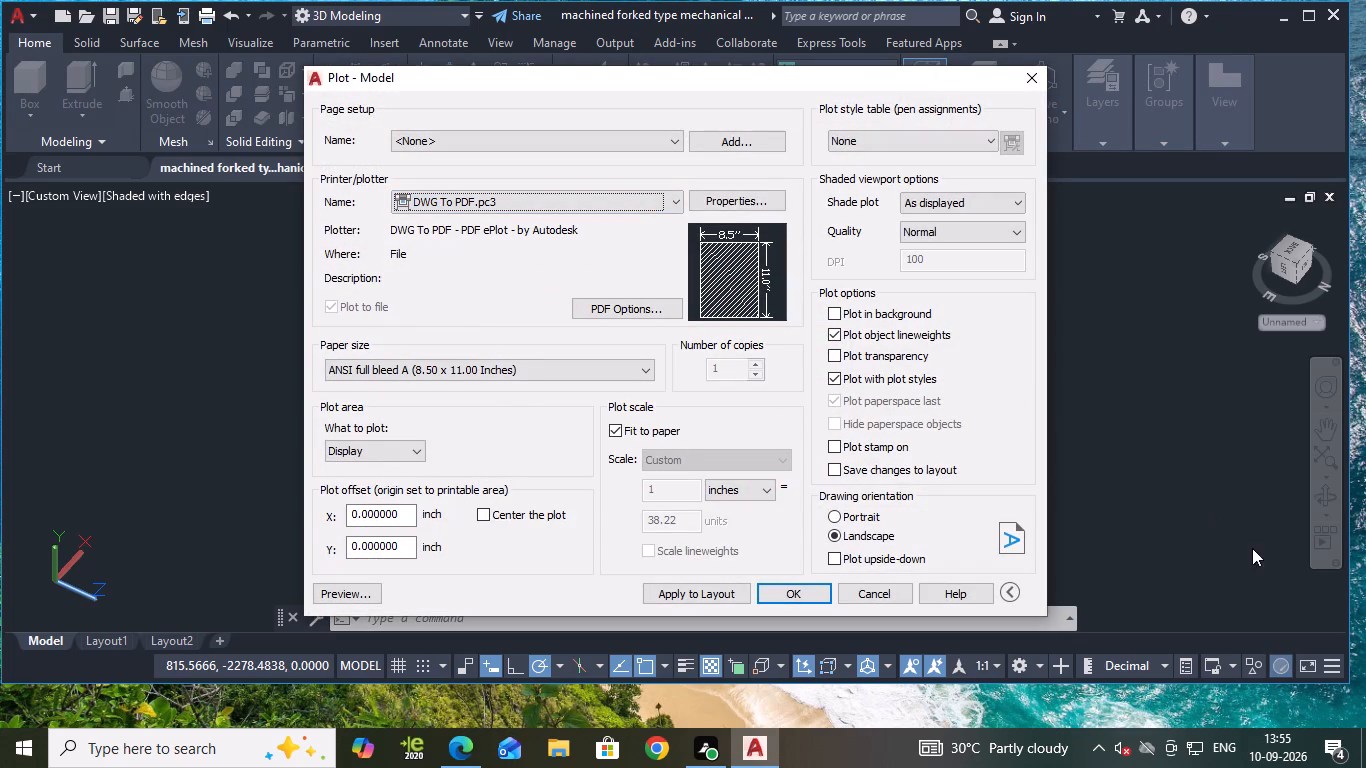
Set the plot area to a window enclosing the whole component, on ISO A4 (297.00 x 210.00 MM) paper.
click(407, 448)
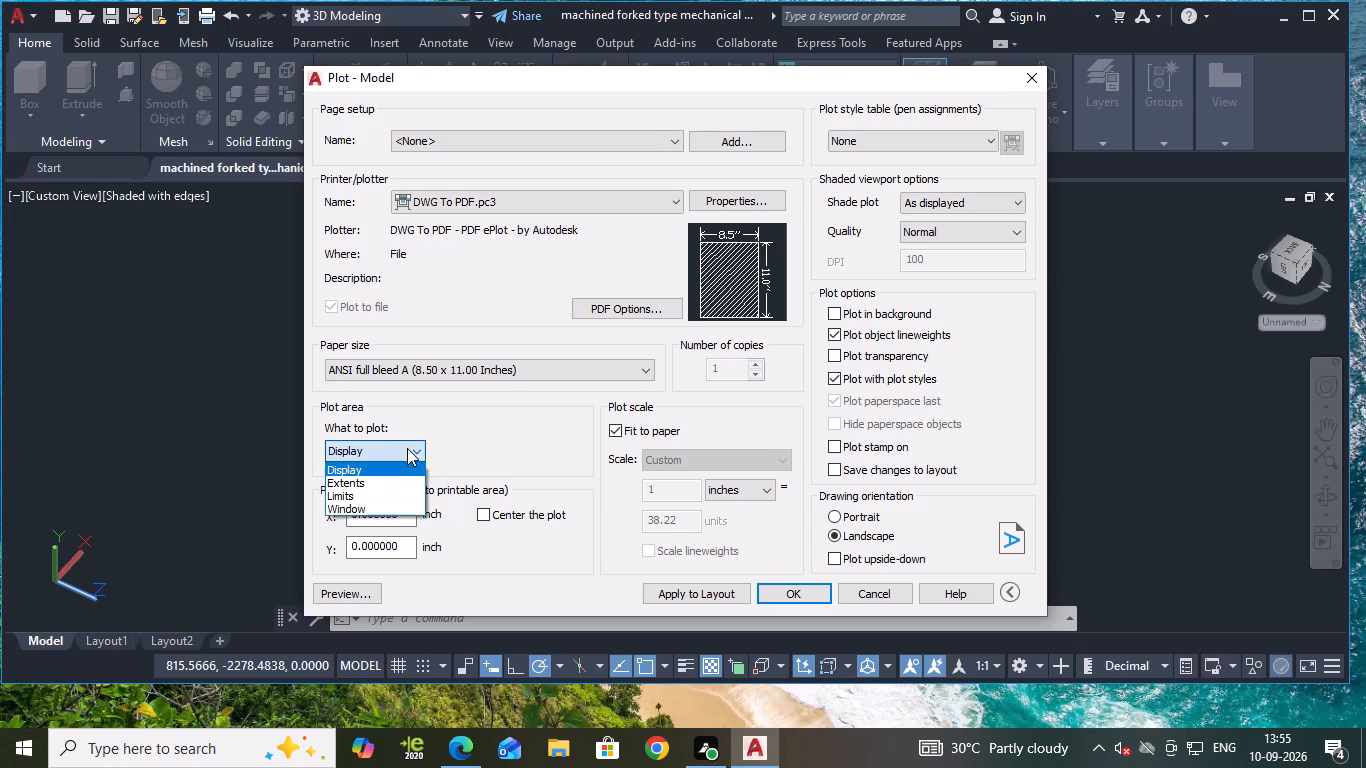
click(361, 508)
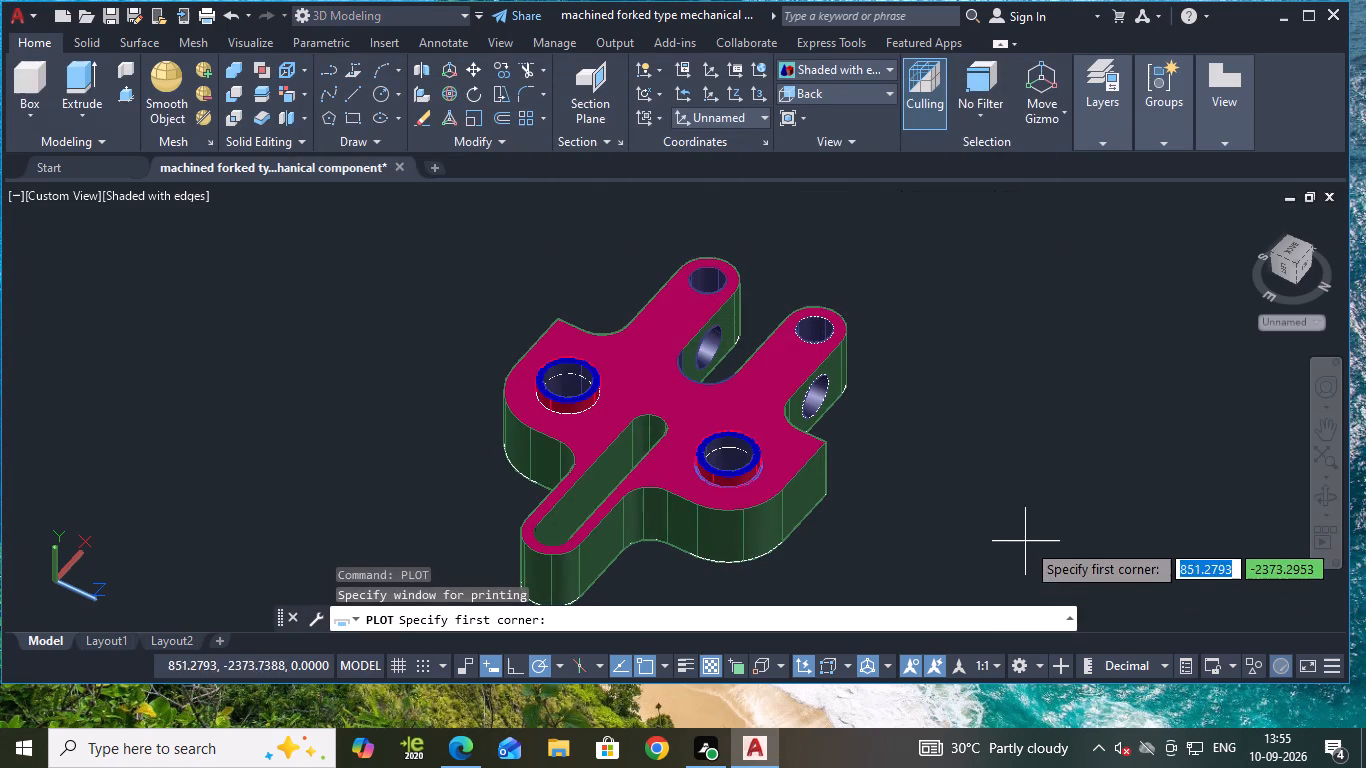
middle_drag(977, 497, 1012, 487)
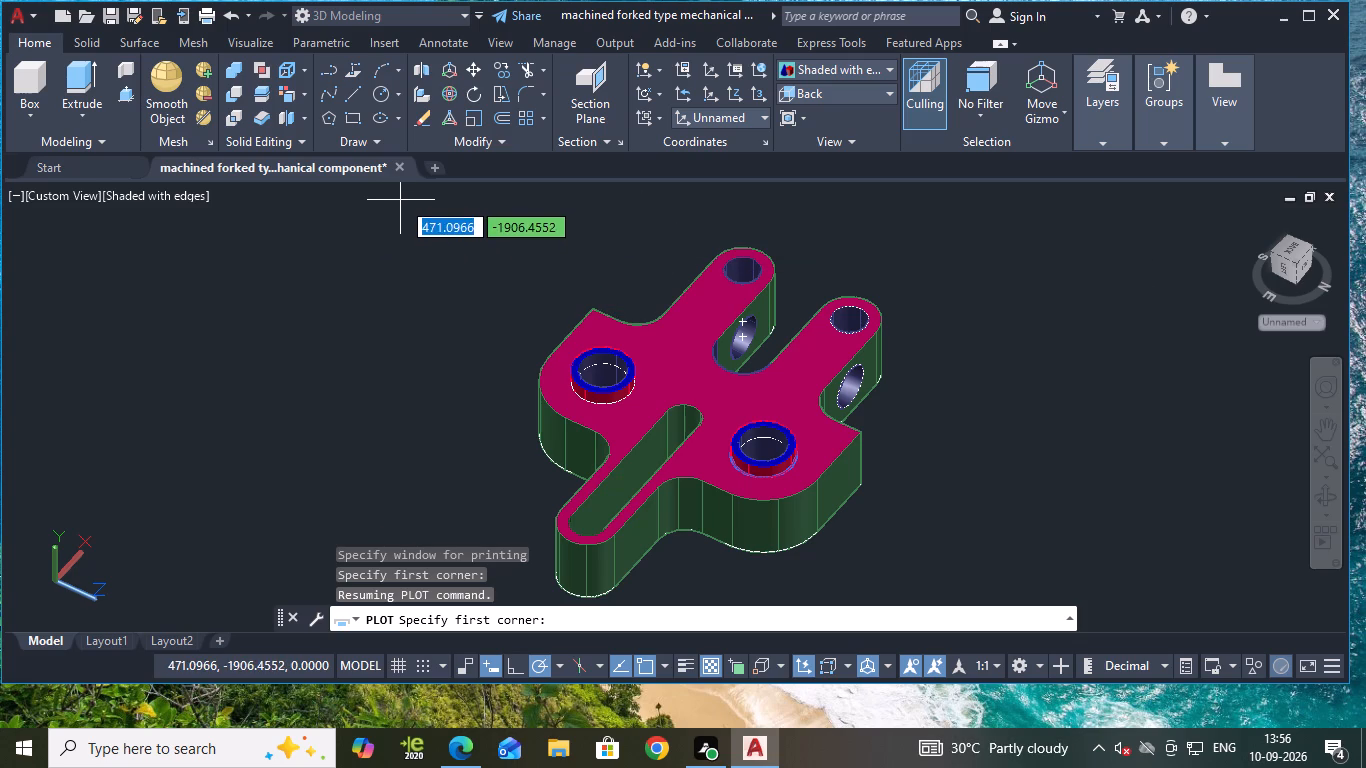
click(401, 200)
middle_drag(1053, 580, 1044, 542)
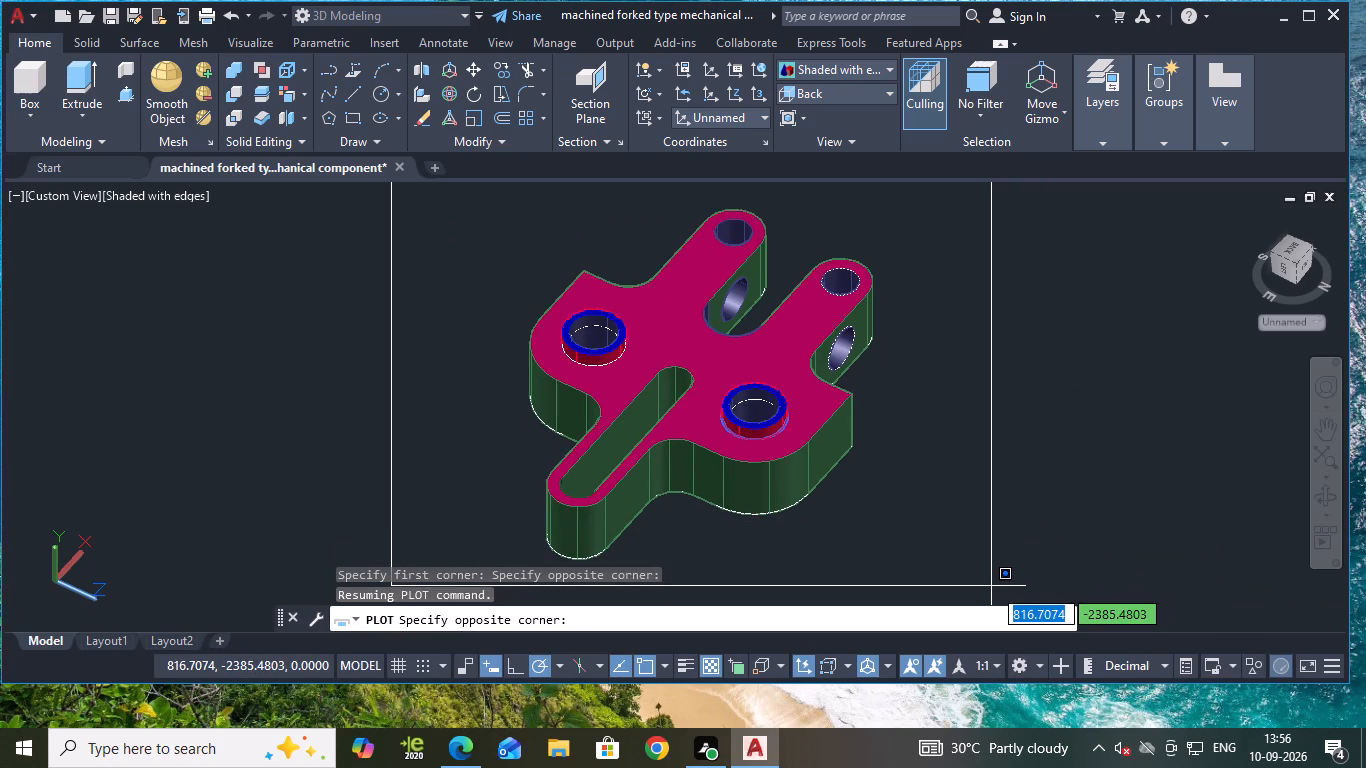
click(992, 588)
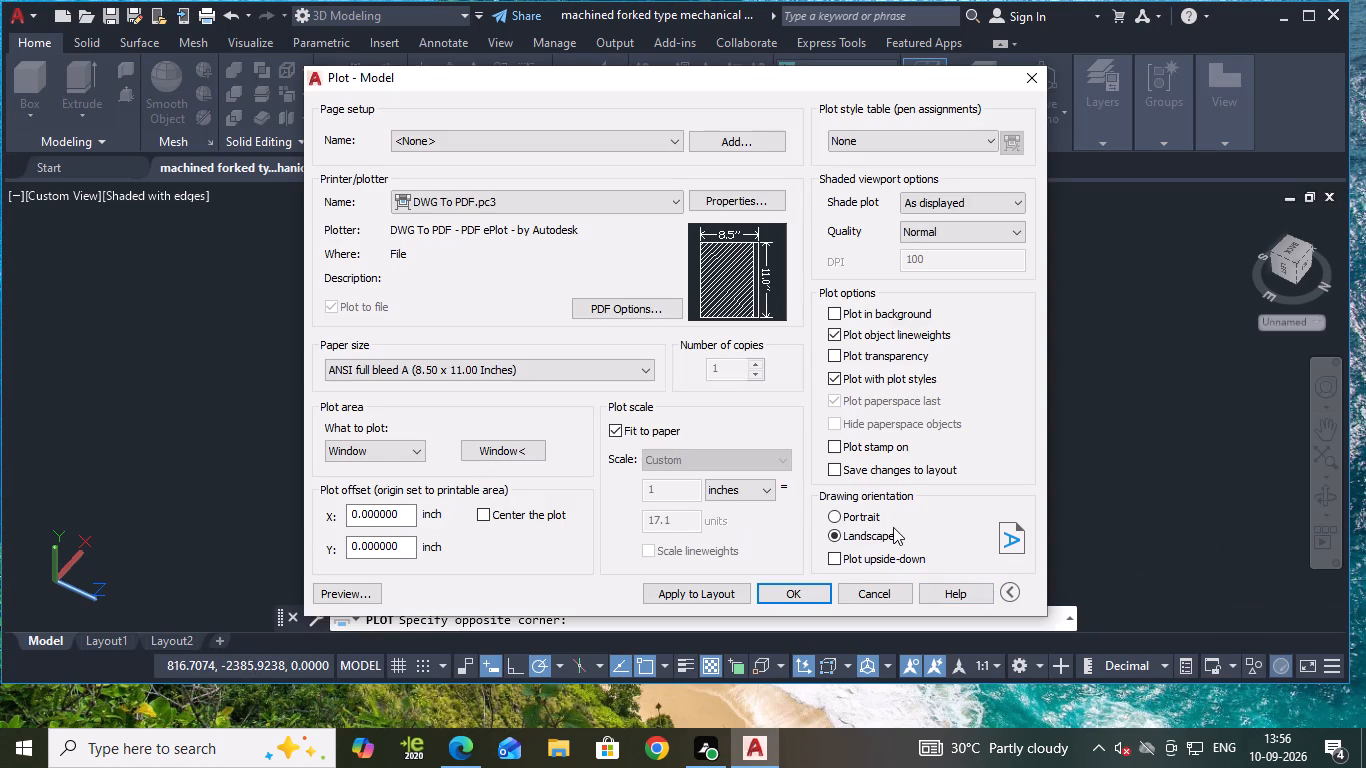
click(597, 366)
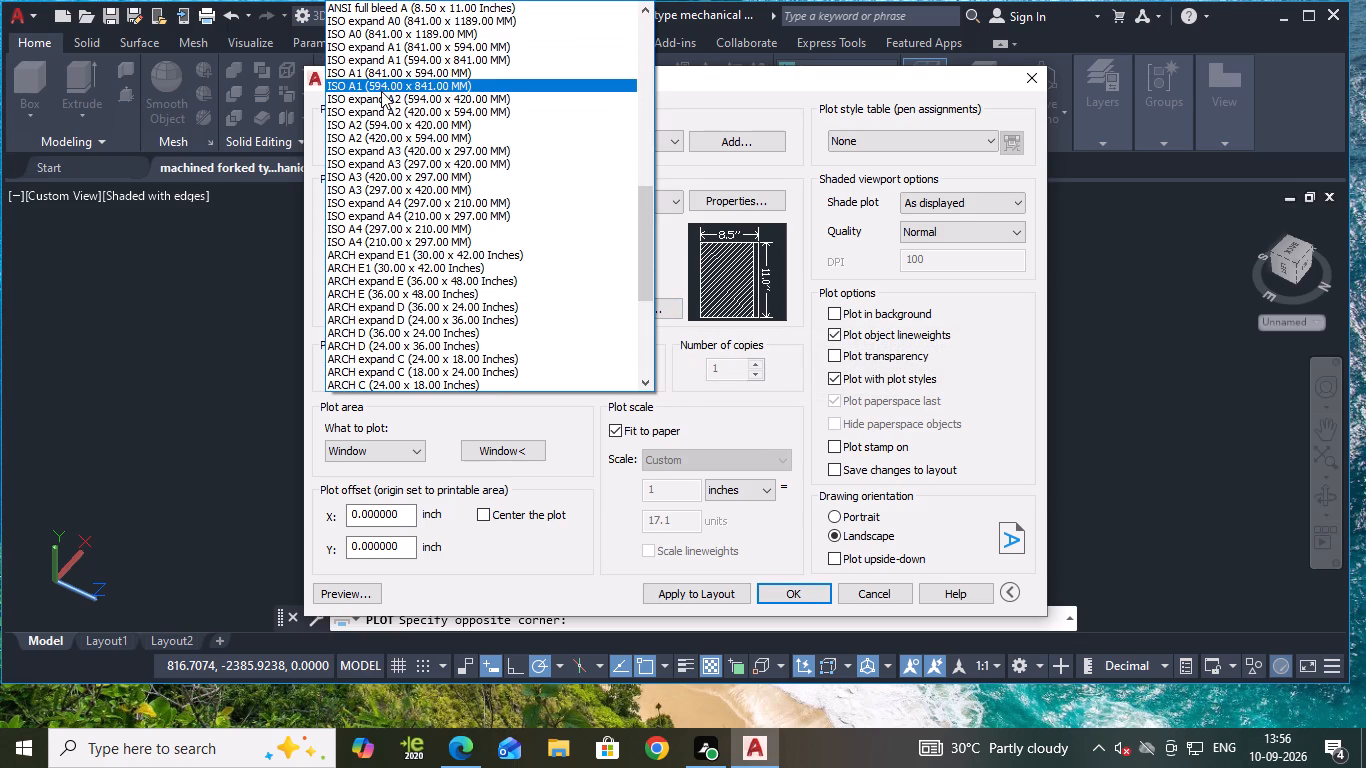
click(385, 223)
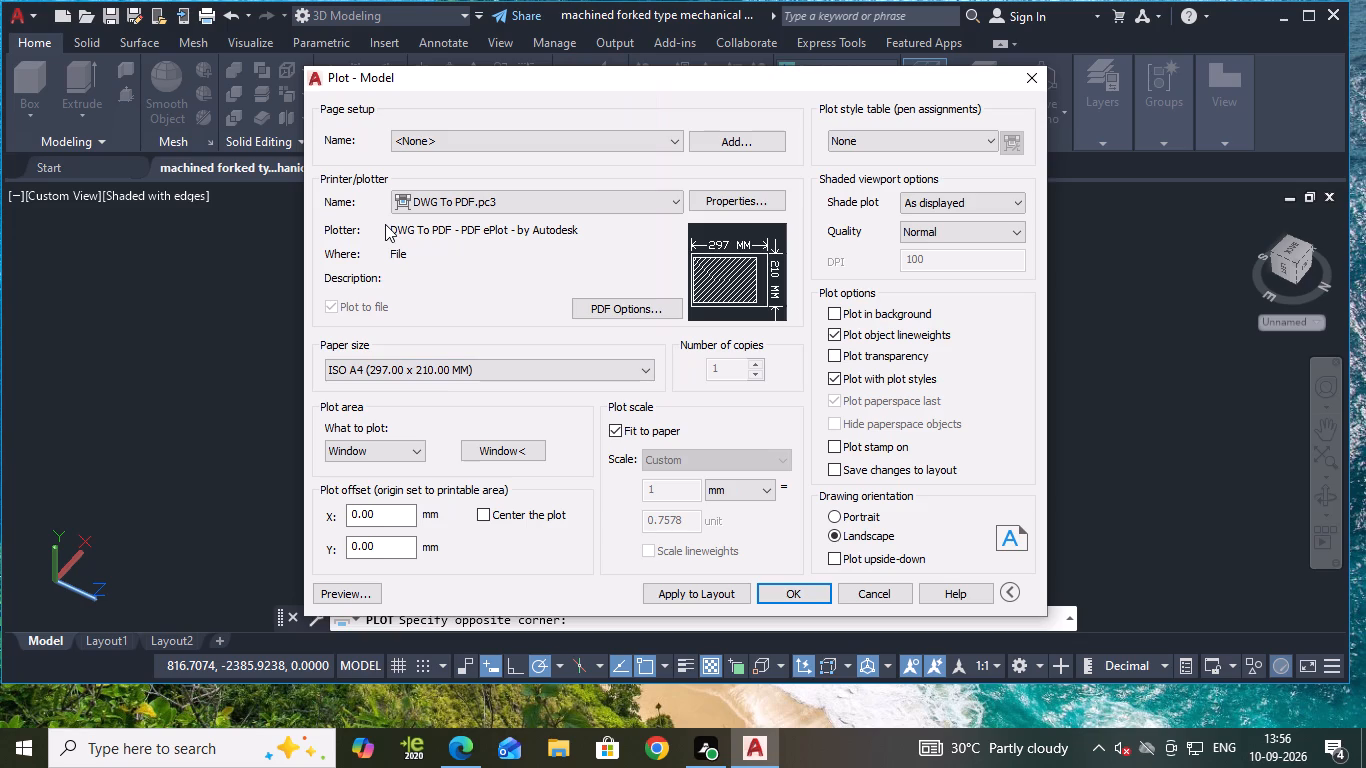
Plot to "machined forked type mechanical component-Model.pdf" in the 10-9-26 folder inside the VAMSI folder on the Desktop.
click(802, 592)
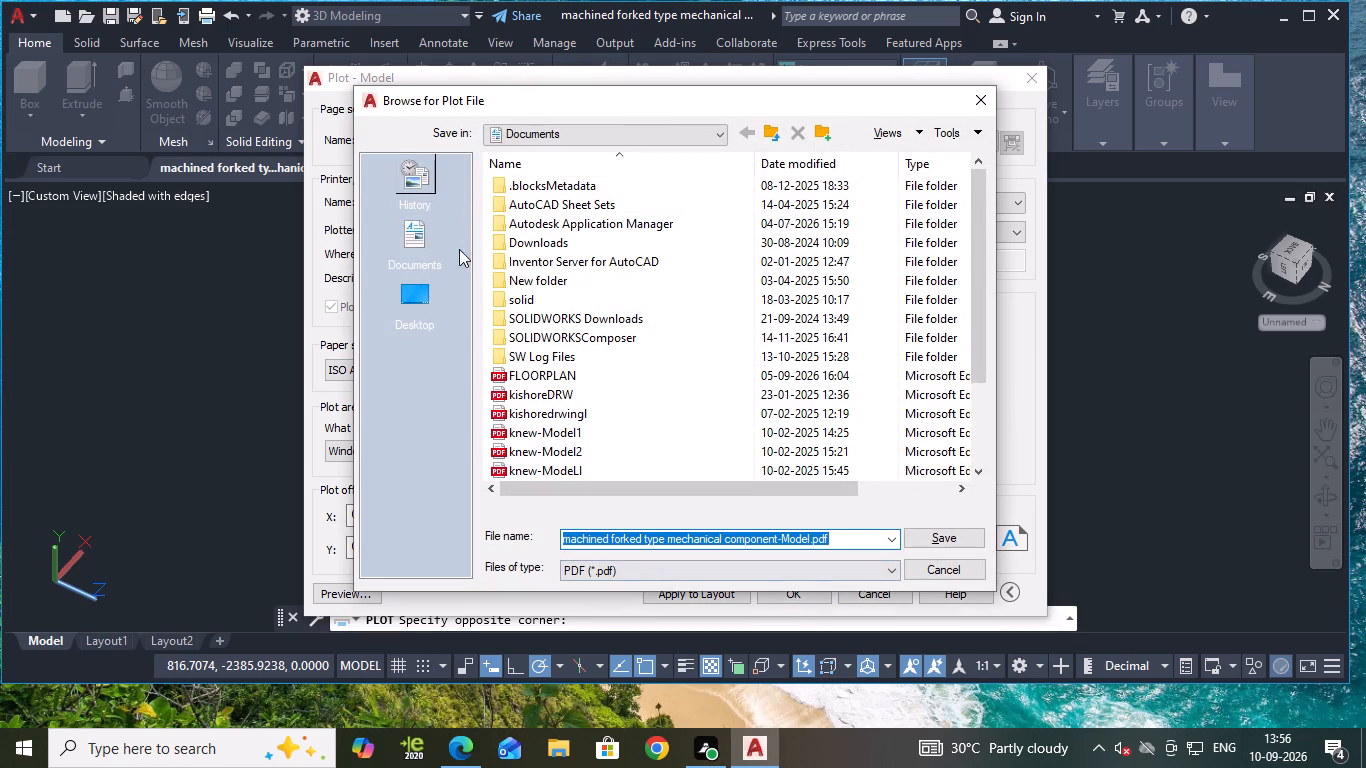
double_click(415, 317)
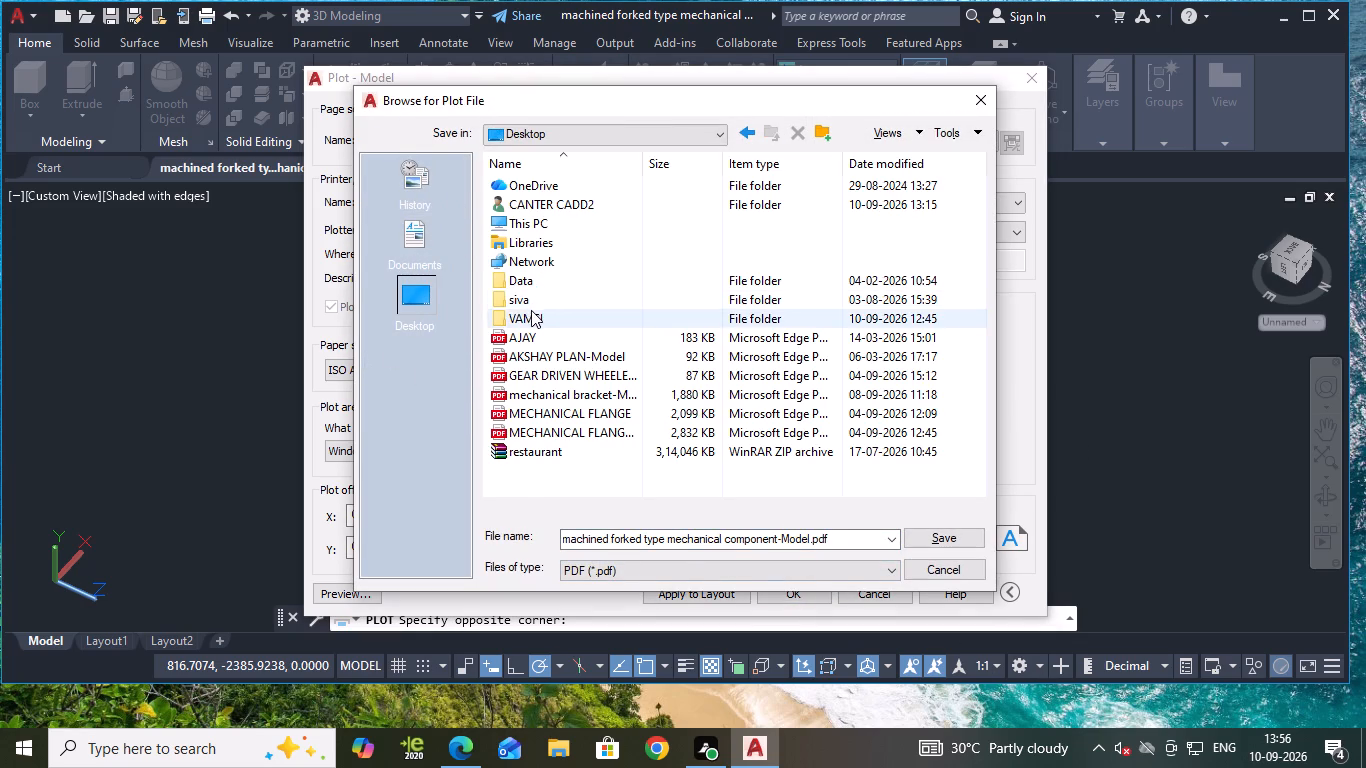
double_click(531, 310)
double_click(537, 200)
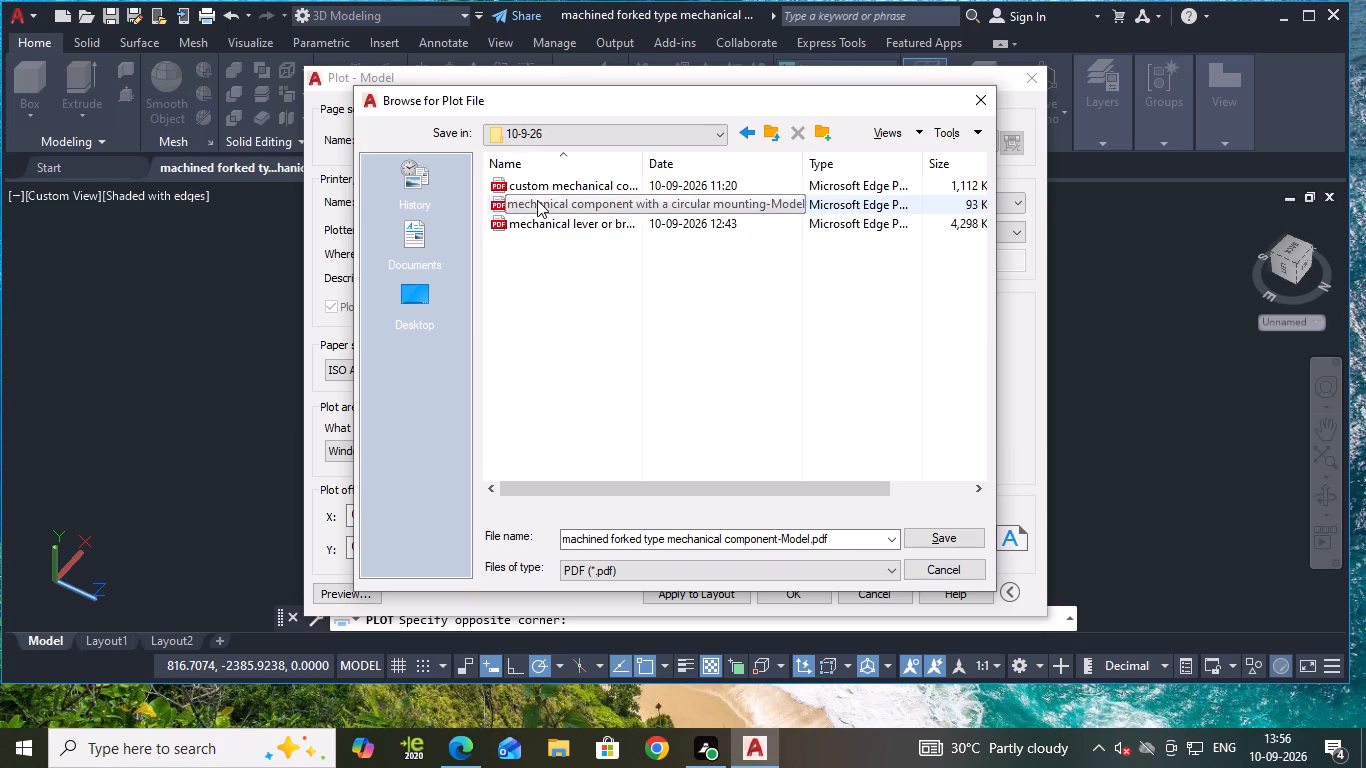
click(978, 536)
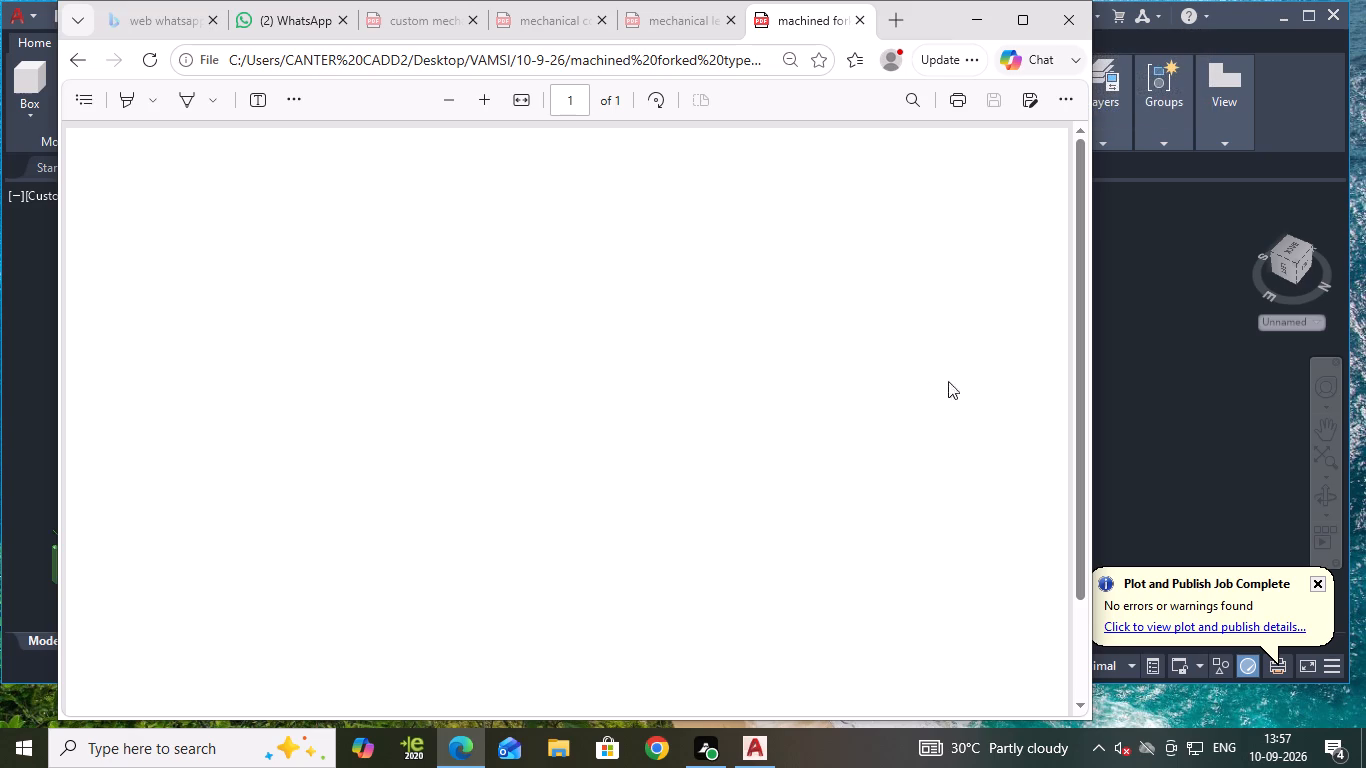
Examine the plotted PDF of the forked component in Microsoft Edge and return to the AutoCAD drawing.
click(669, 17)
click(544, 20)
click(785, 28)
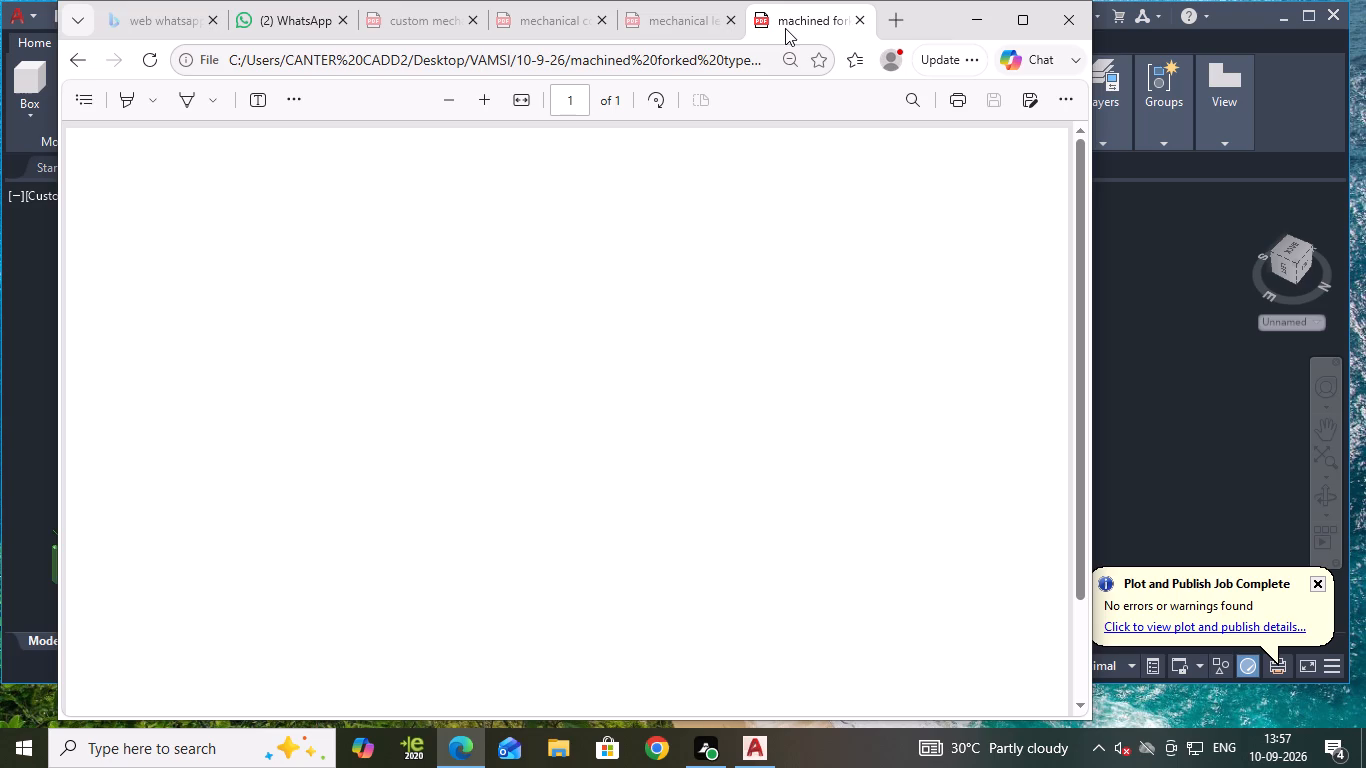
click(785, 8)
click(712, 15)
click(698, 16)
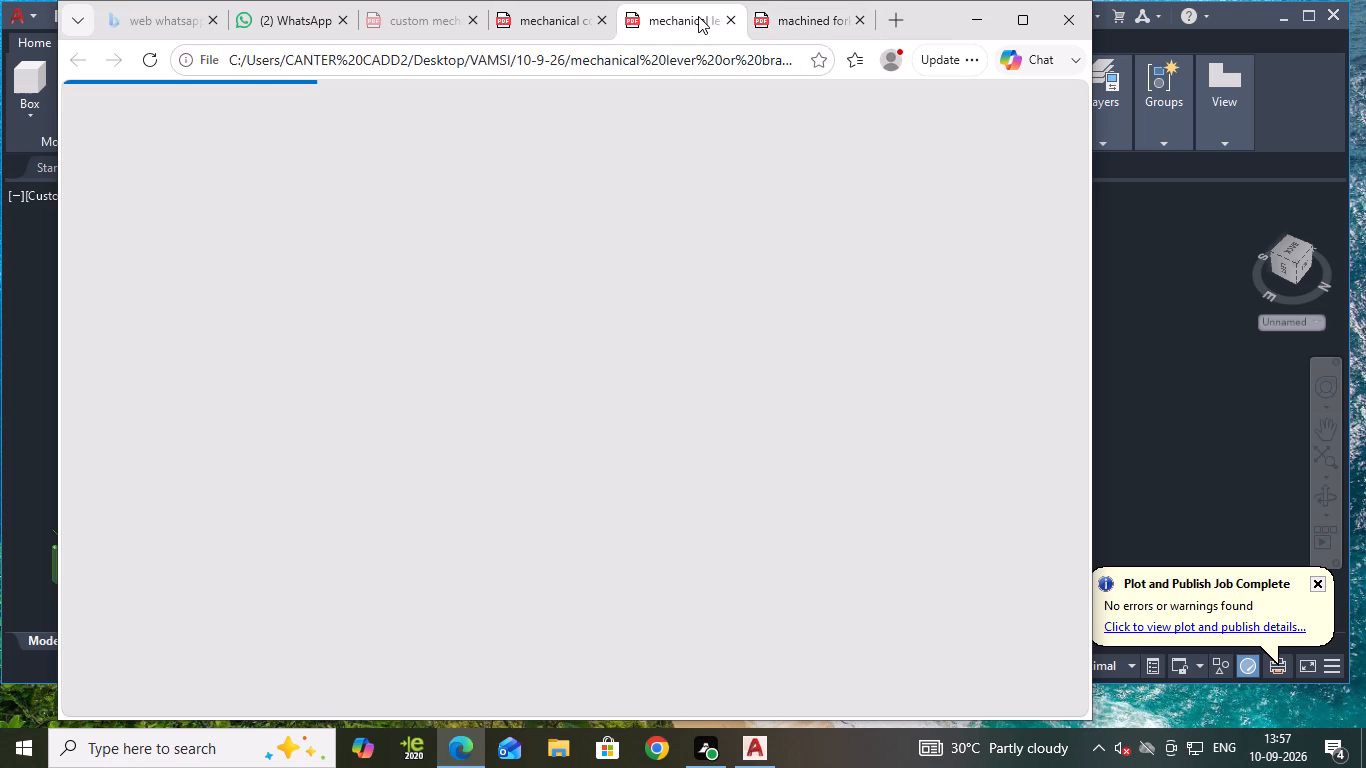
click(541, 23)
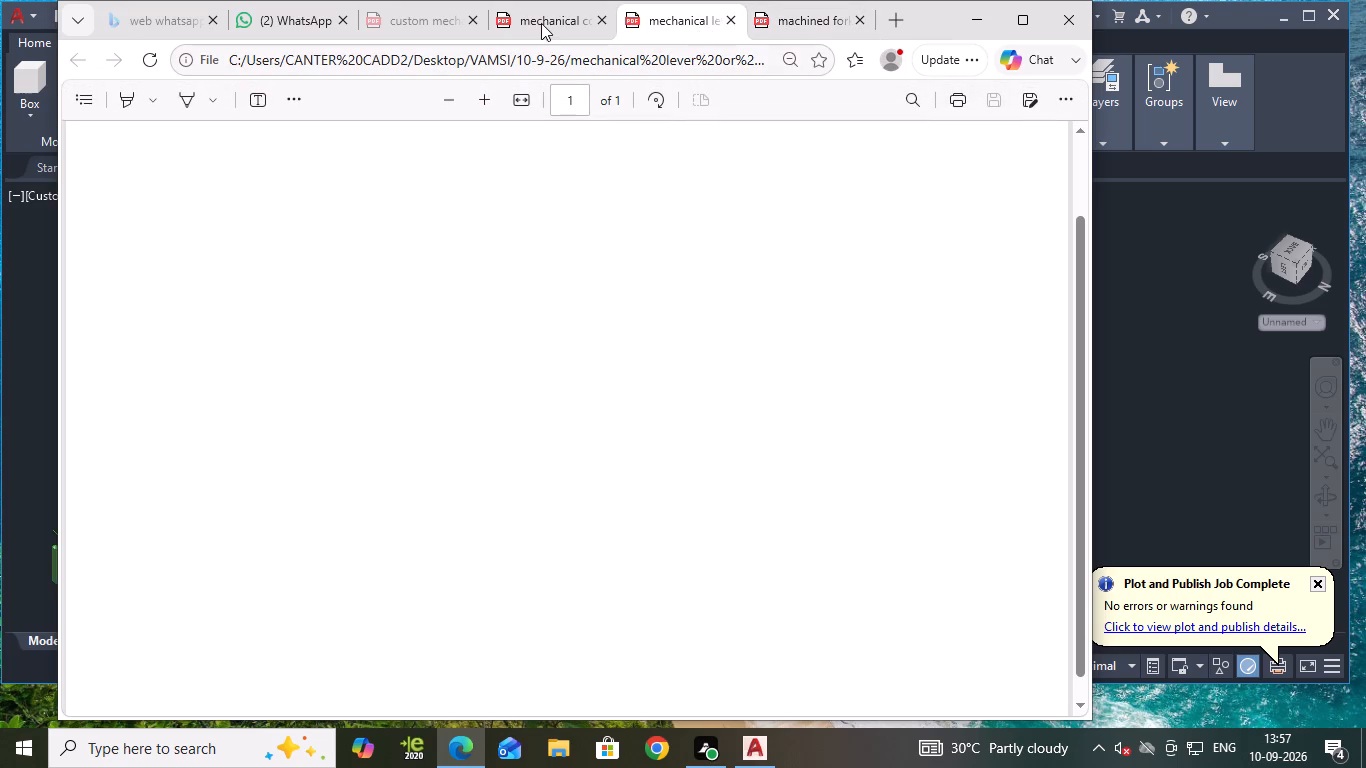
click(776, 17)
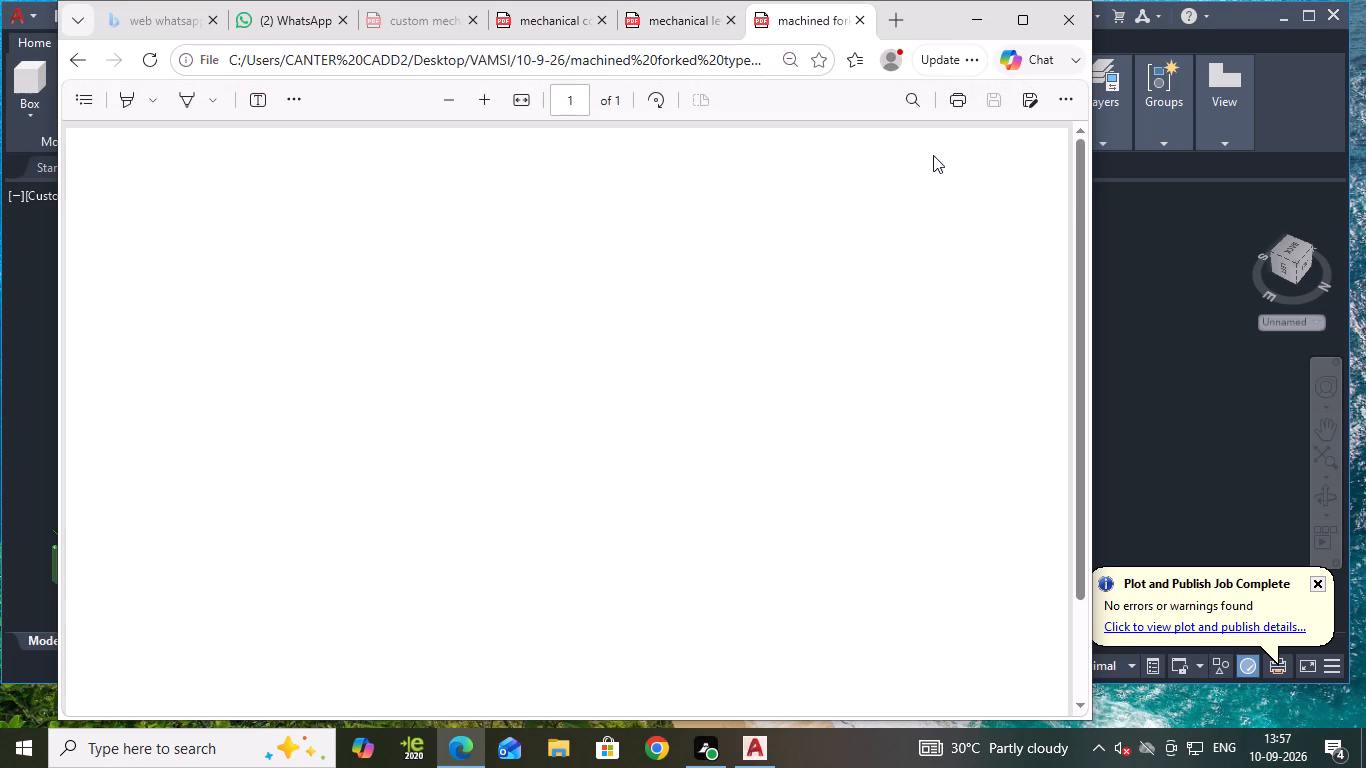
scroll(933, 155, down, 1)
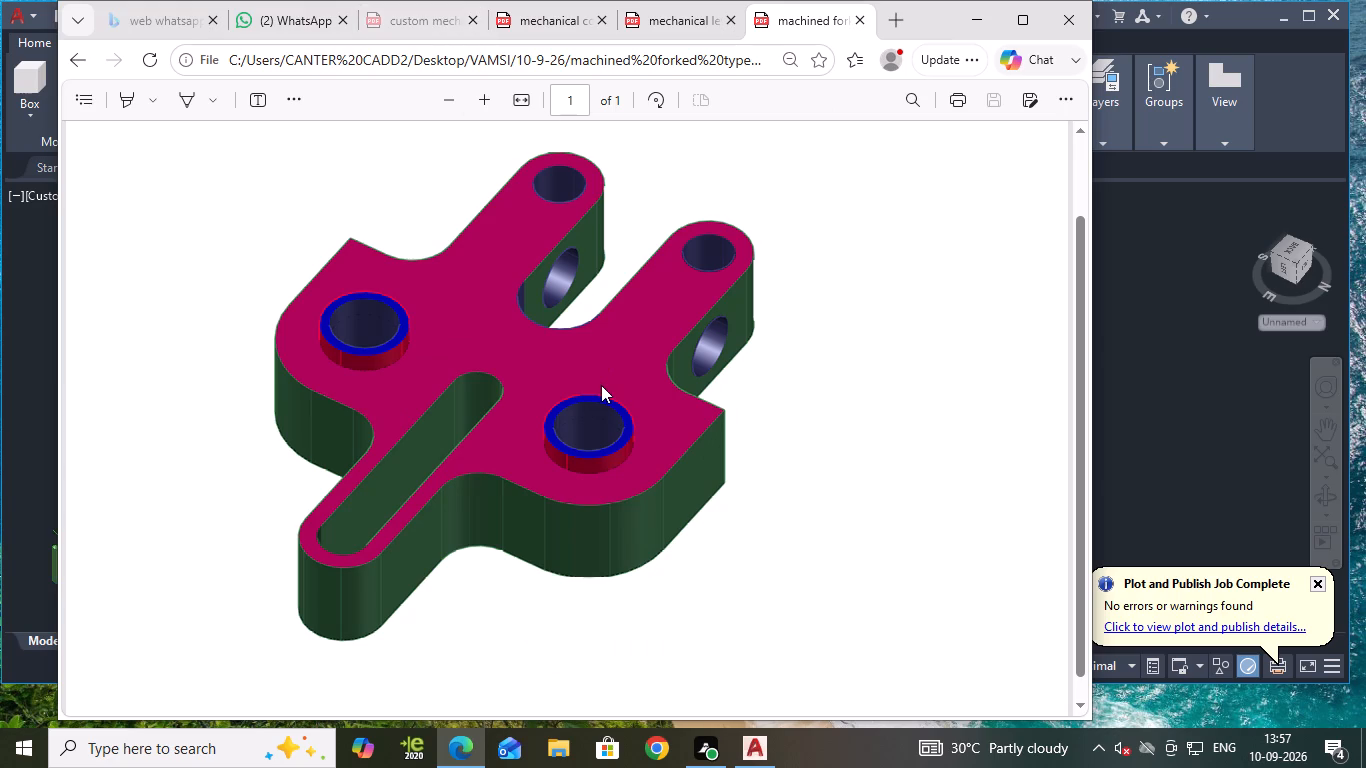
middle_drag(519, 396, 561, 407)
middle_drag(673, 338, 653, 400)
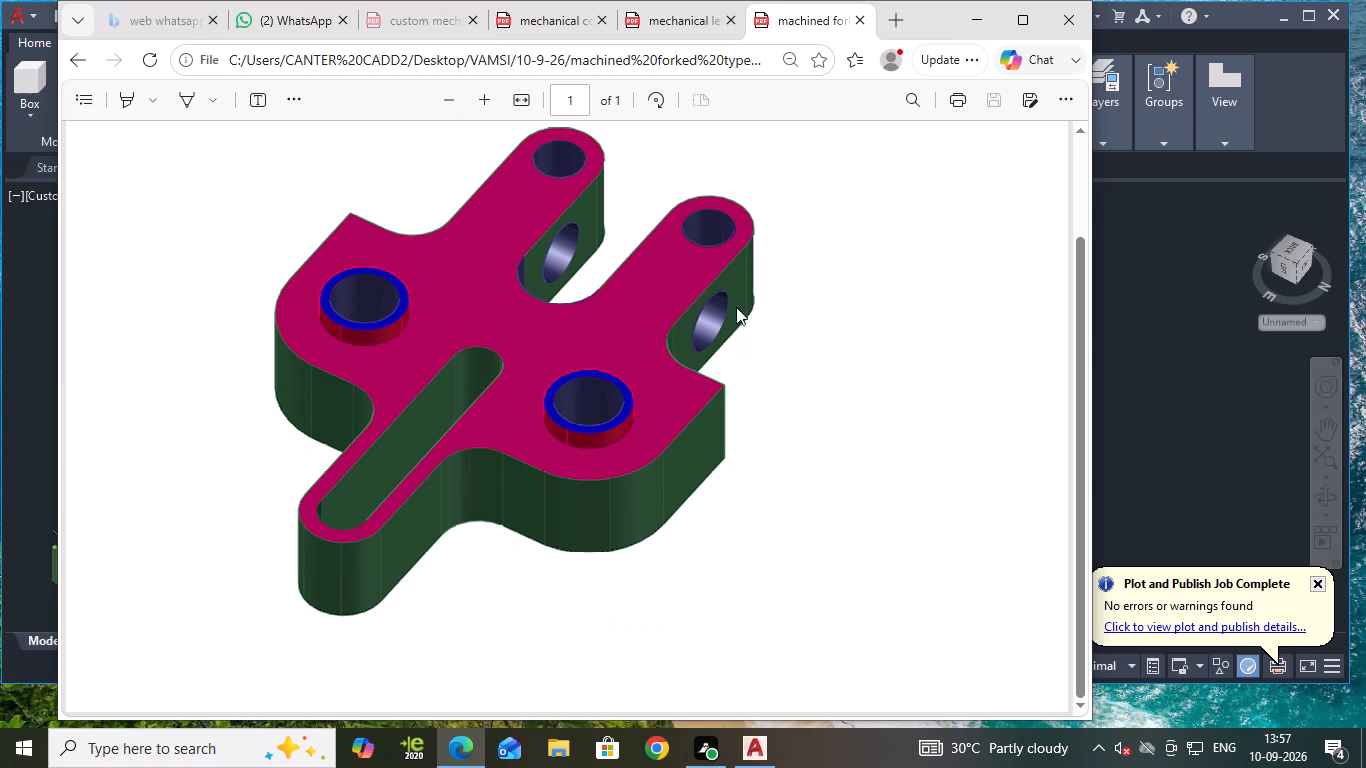
click(1166, 284)
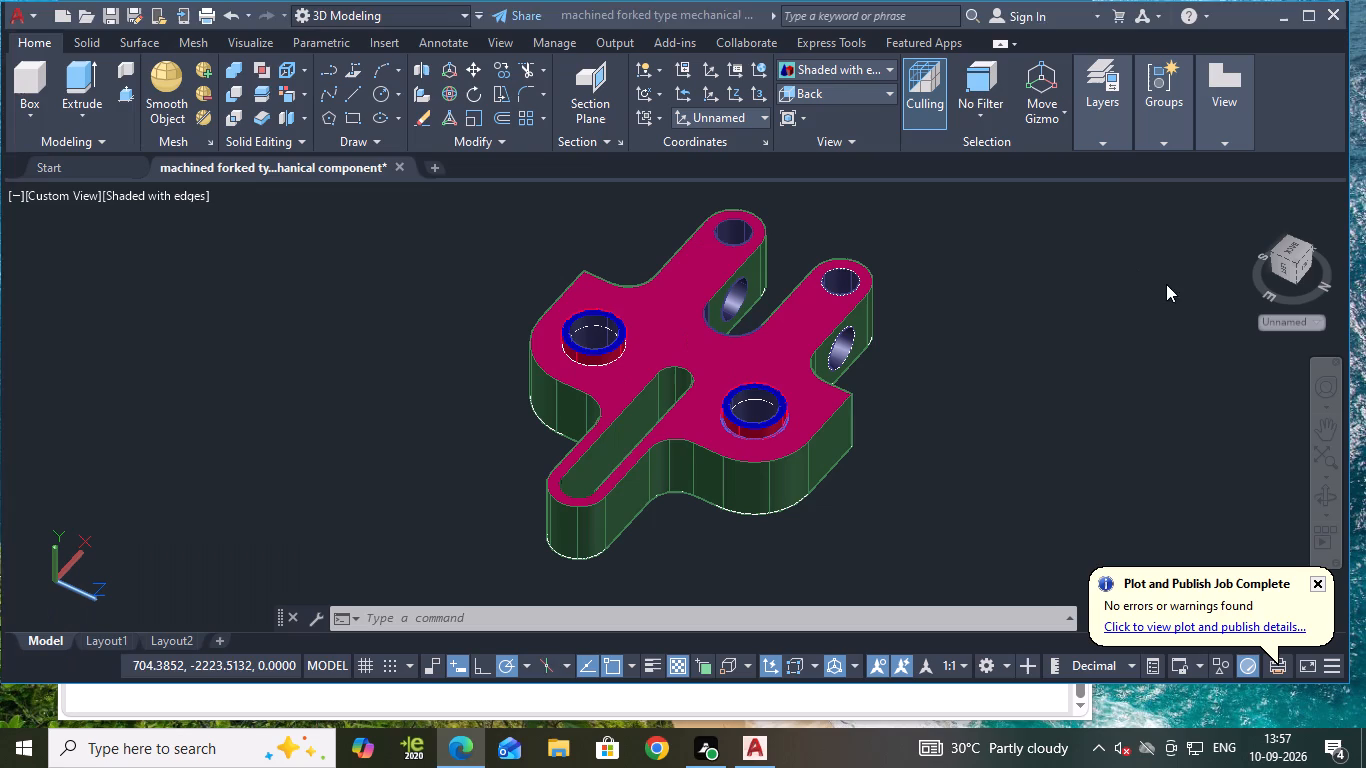